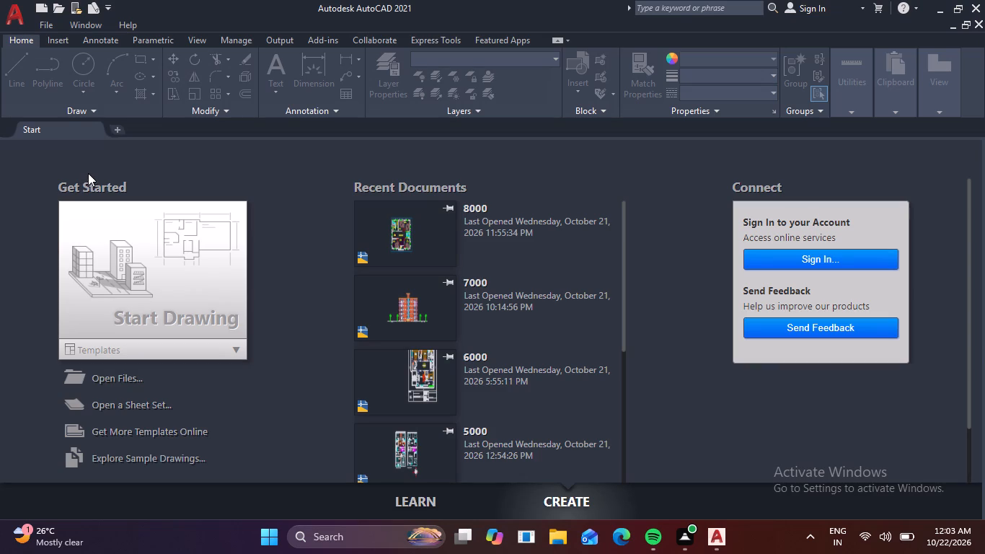
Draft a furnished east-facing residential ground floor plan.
Start a new blank drawing.
left_click(125, 283)
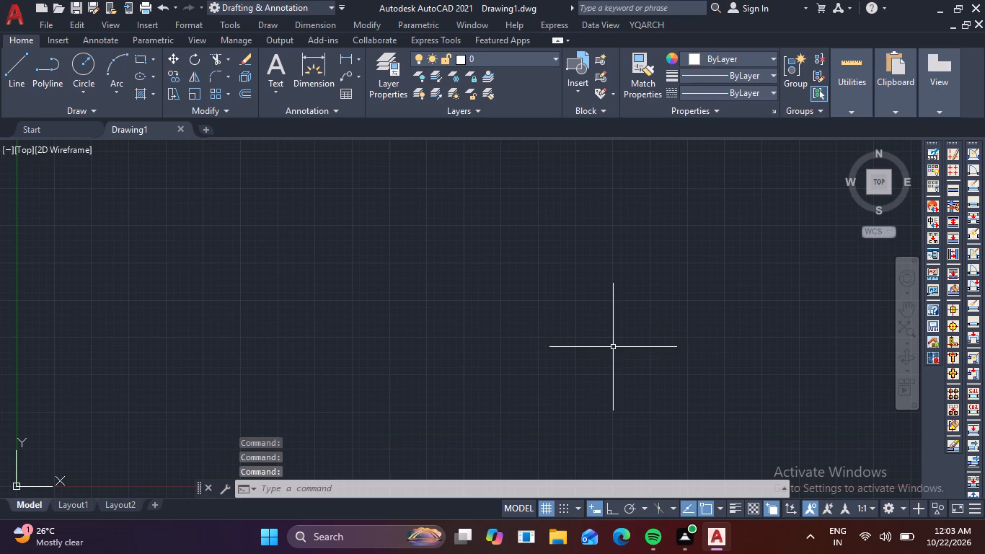
Turn off the grid display and hide the UCS icon in the drawing area.
key("F7")
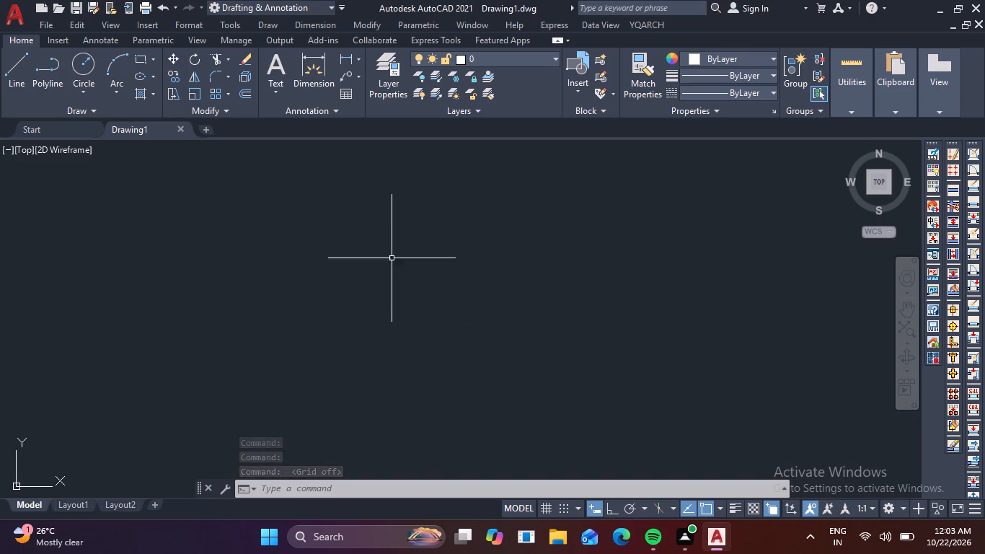
left_click(206, 42)
left_click(0, 83)
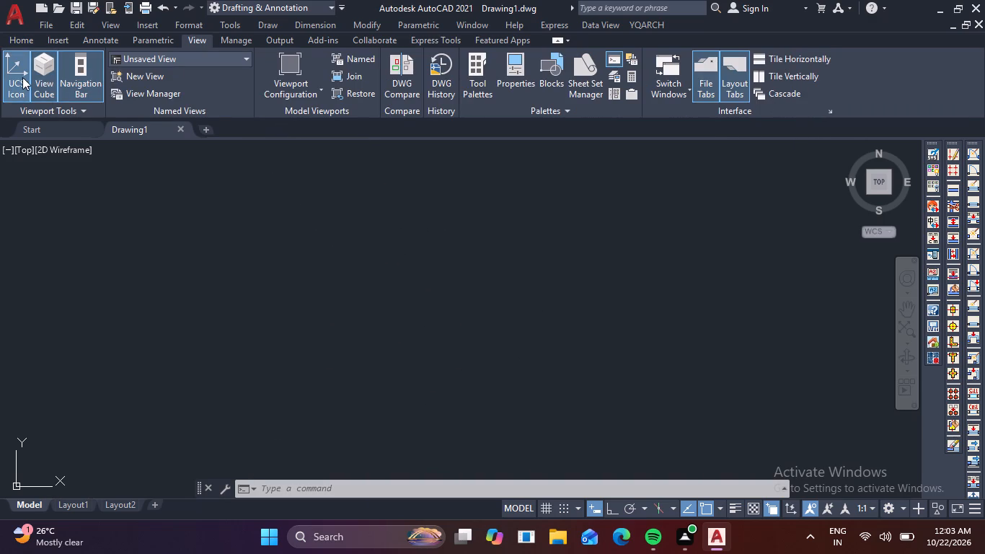
left_click(22, 77)
key("Escape")
key("Escape")
key("Escape")
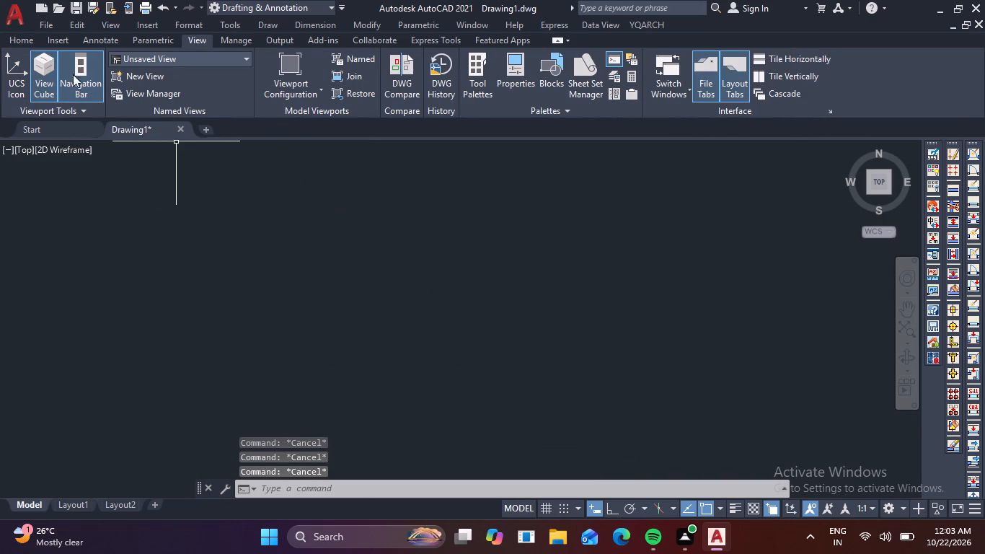
left_click(15, 36)
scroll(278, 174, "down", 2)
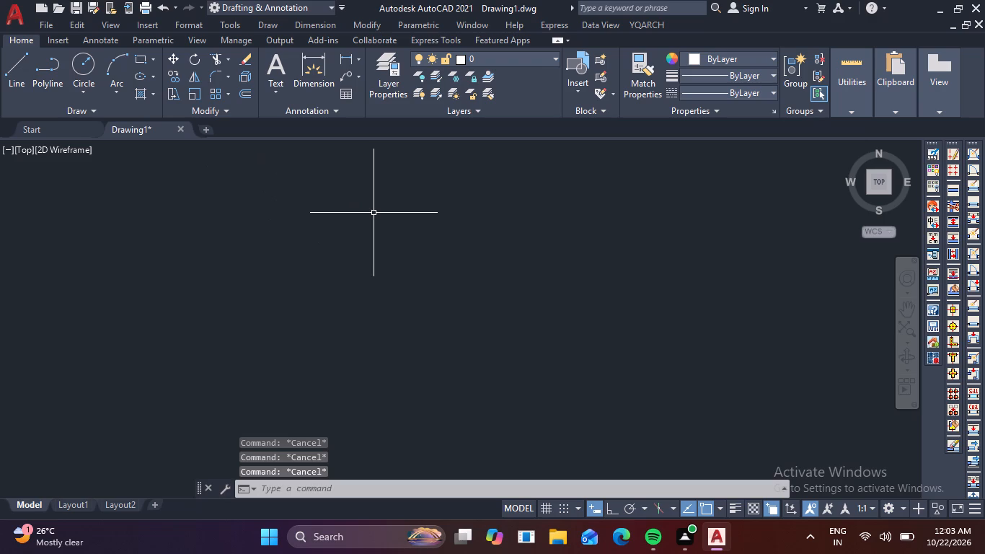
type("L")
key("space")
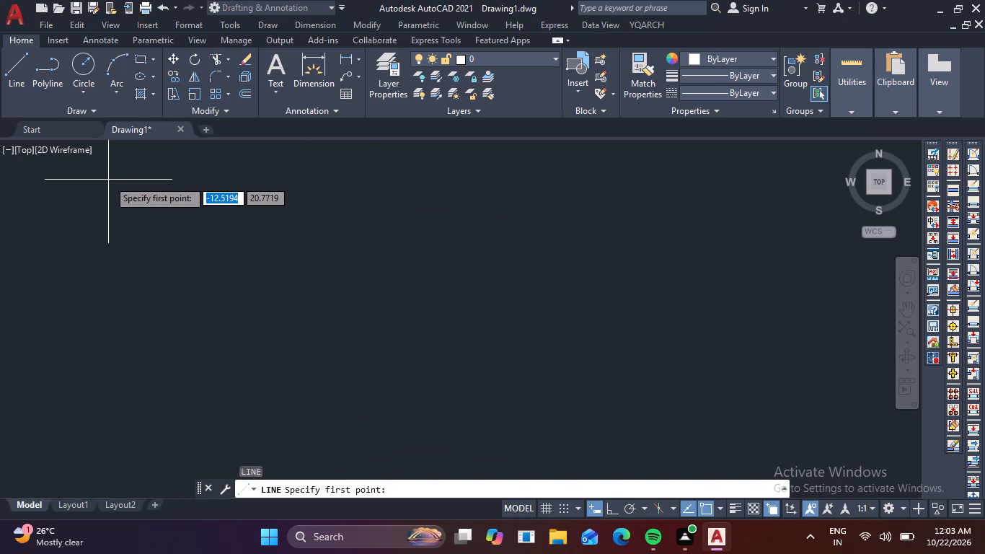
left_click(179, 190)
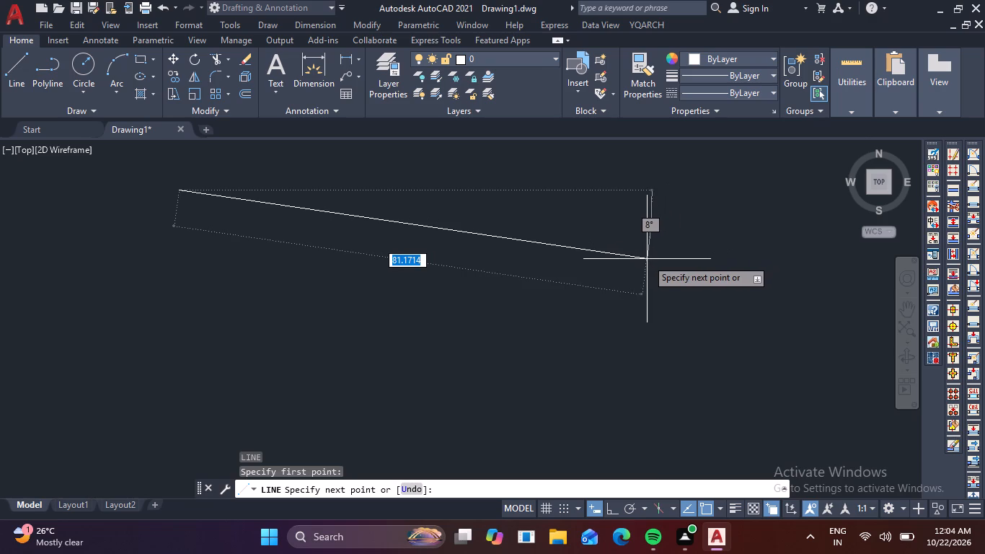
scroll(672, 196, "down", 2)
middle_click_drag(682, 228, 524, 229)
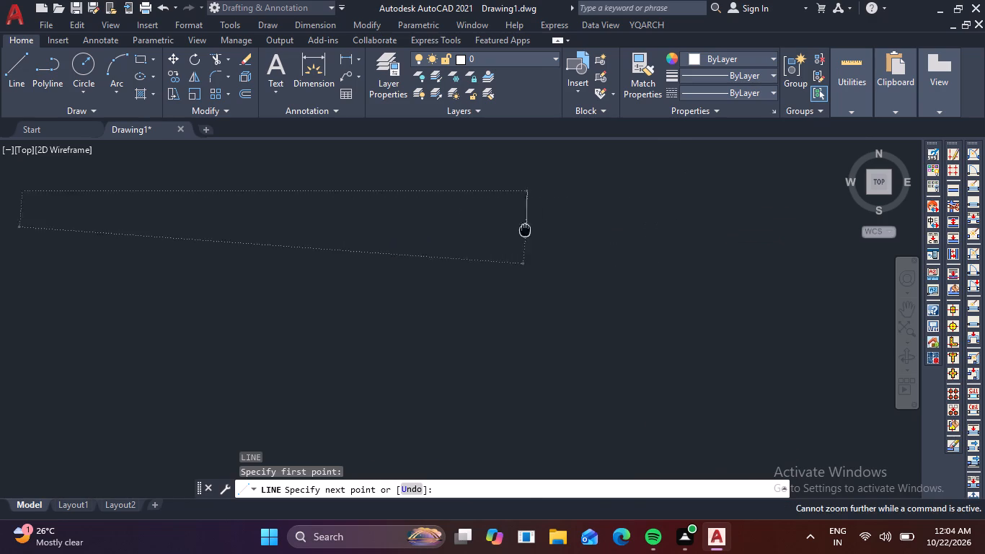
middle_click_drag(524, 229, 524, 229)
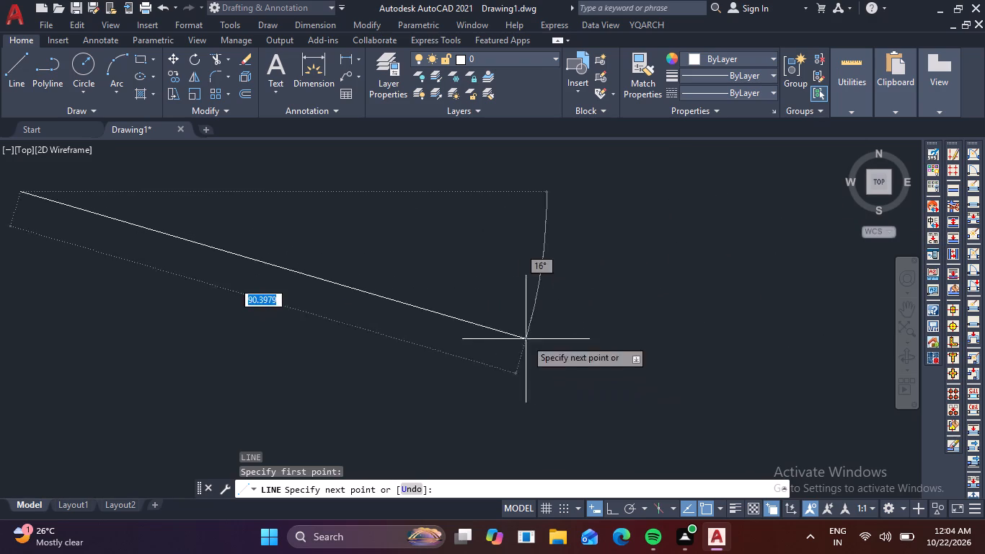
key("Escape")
Set the drawing's length units to Engineering with a precision of 0'-0".
key("u")
key("n")
key("space")
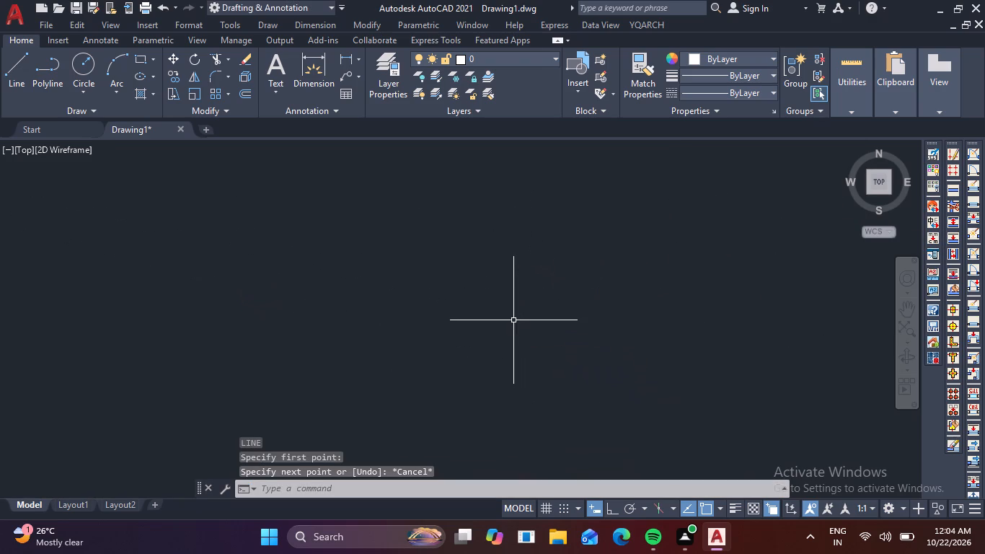
left_click(464, 164)
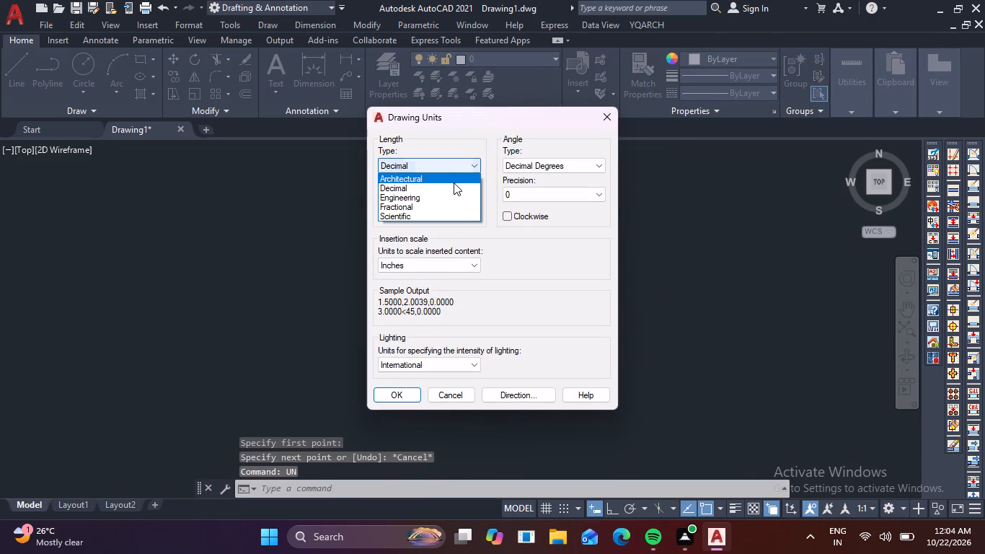
left_click(447, 197)
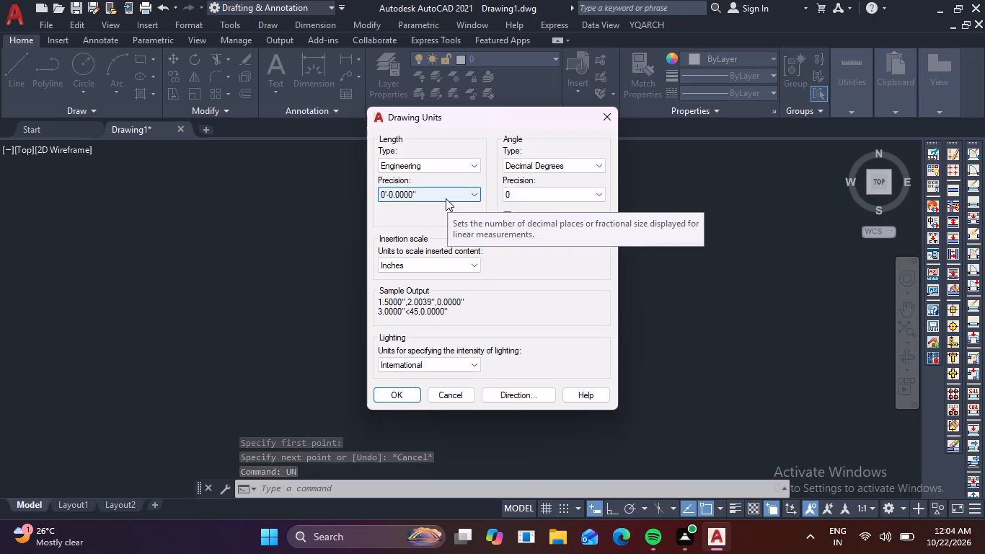
left_click(446, 198)
left_click(441, 206)
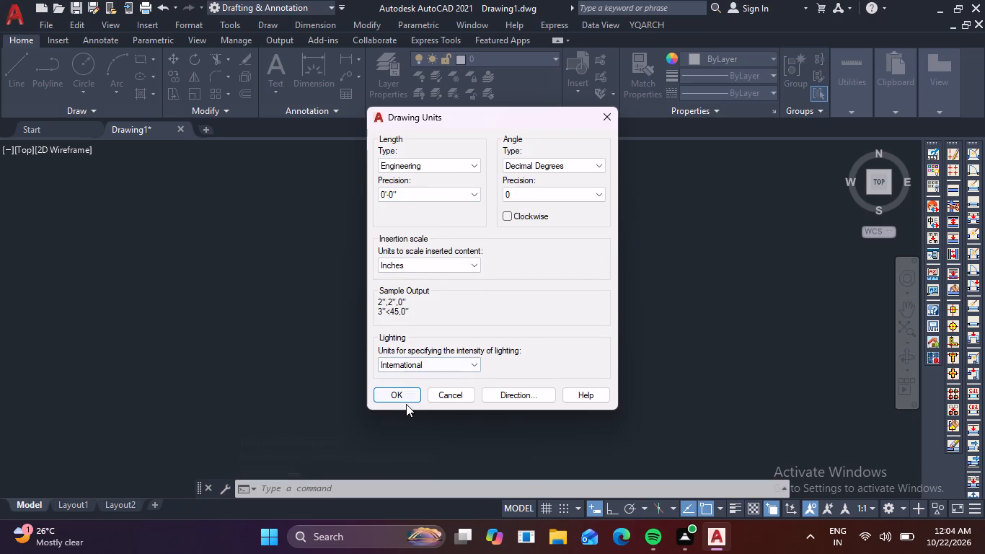
left_click(408, 394)
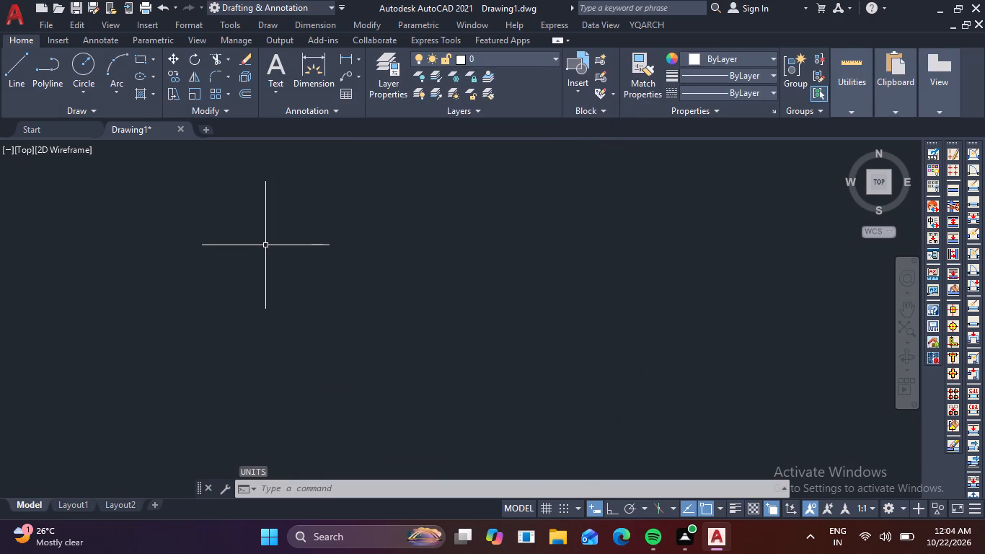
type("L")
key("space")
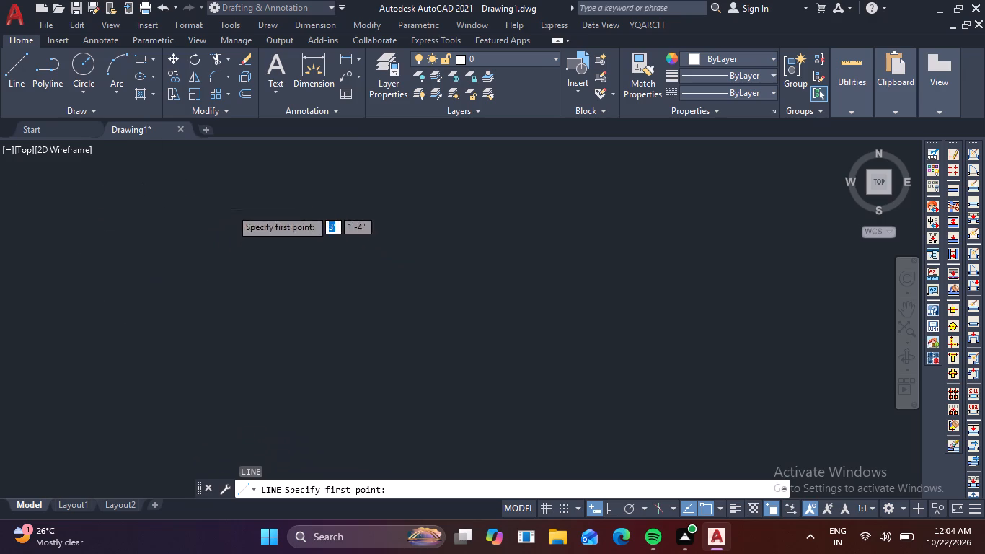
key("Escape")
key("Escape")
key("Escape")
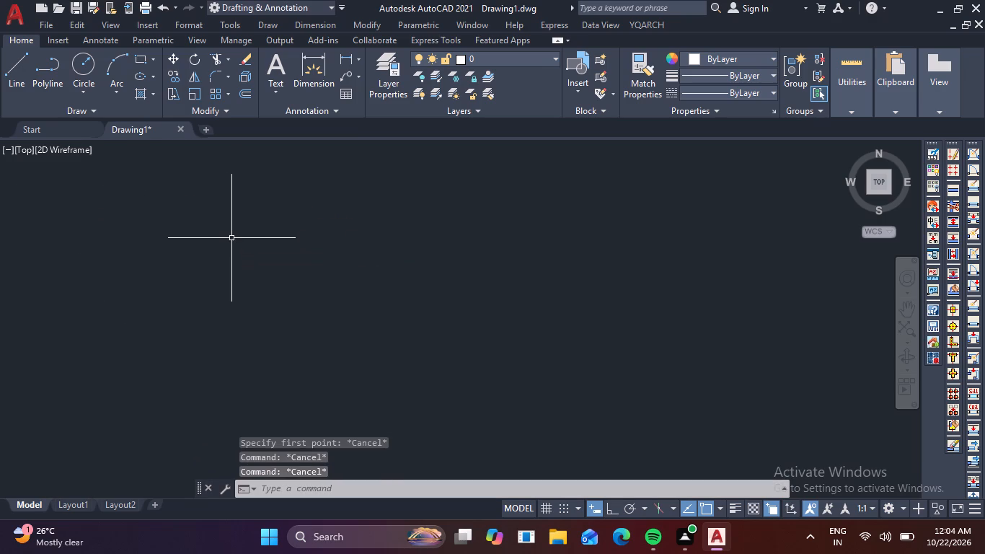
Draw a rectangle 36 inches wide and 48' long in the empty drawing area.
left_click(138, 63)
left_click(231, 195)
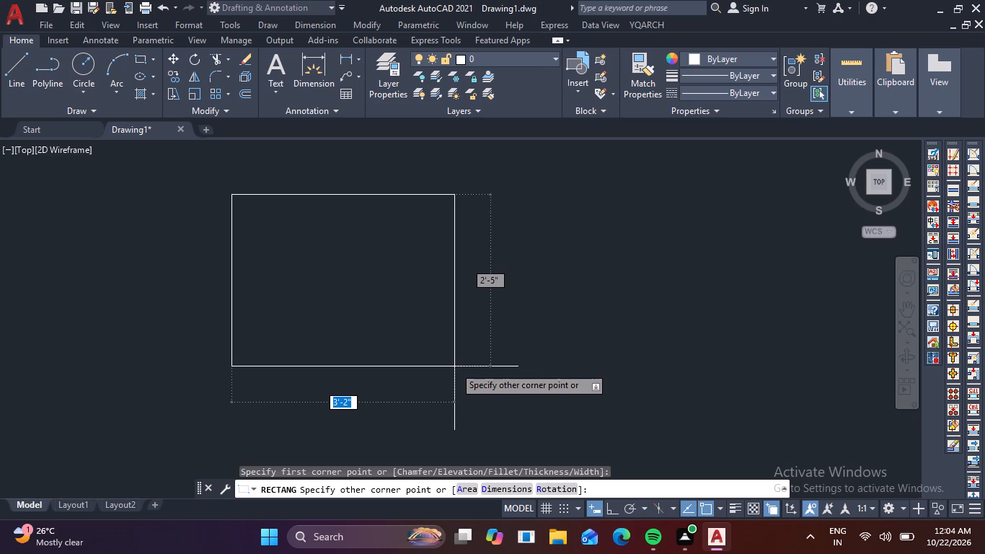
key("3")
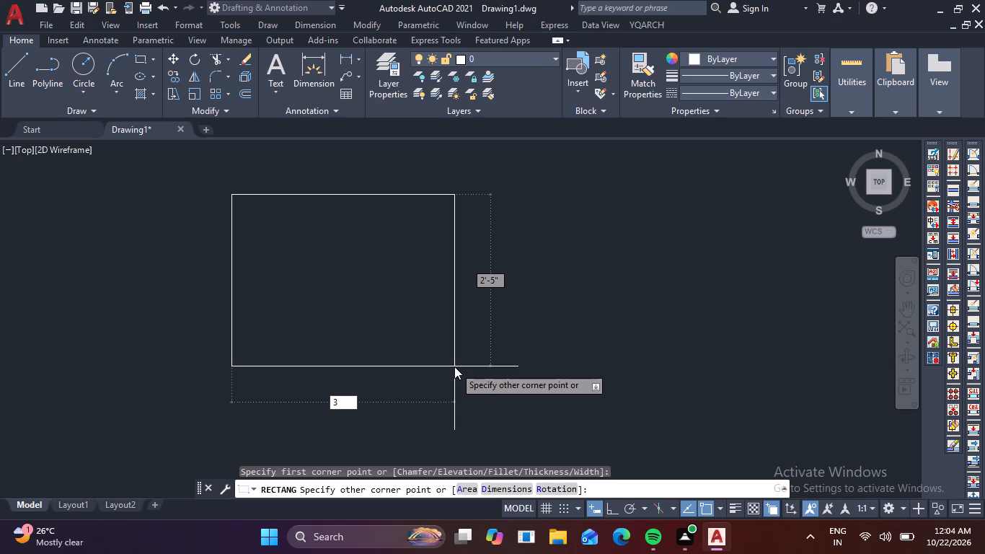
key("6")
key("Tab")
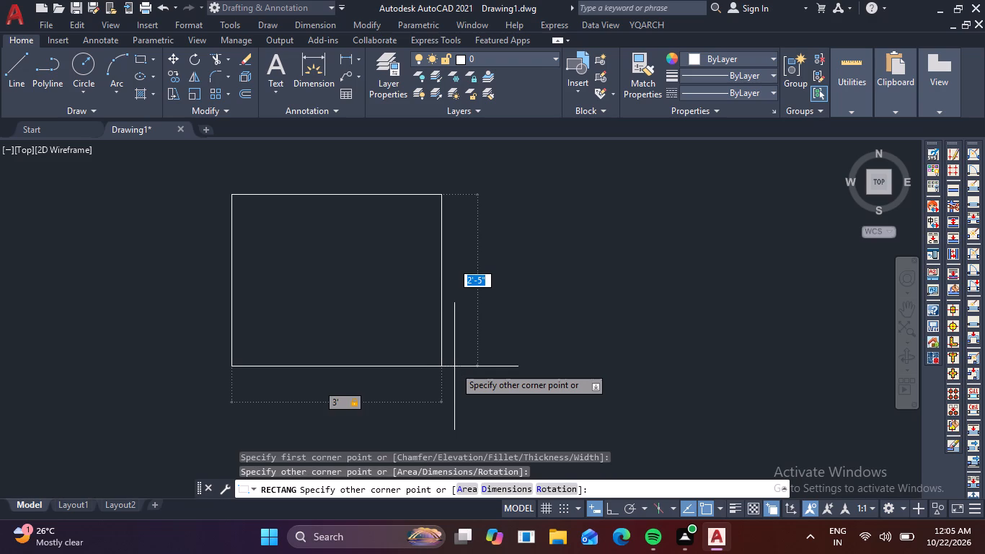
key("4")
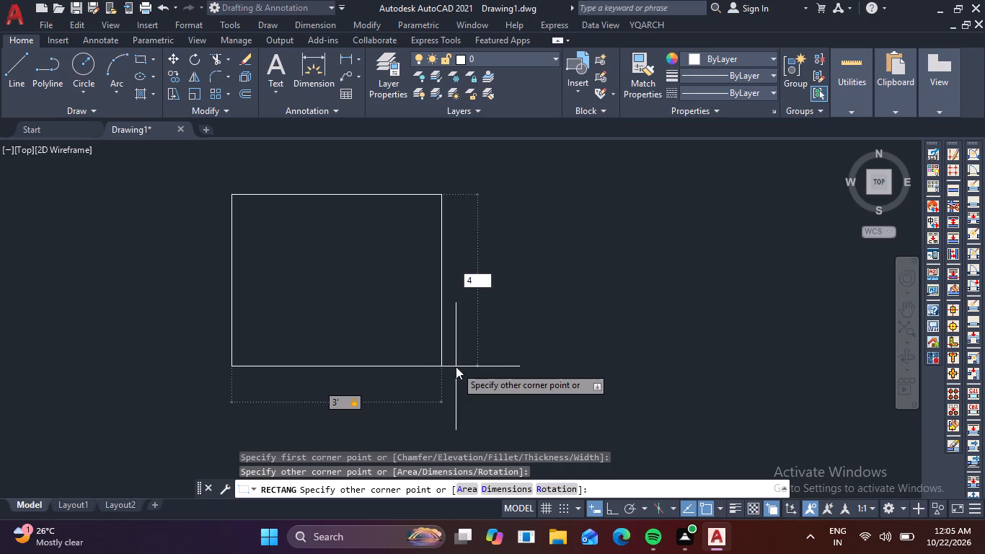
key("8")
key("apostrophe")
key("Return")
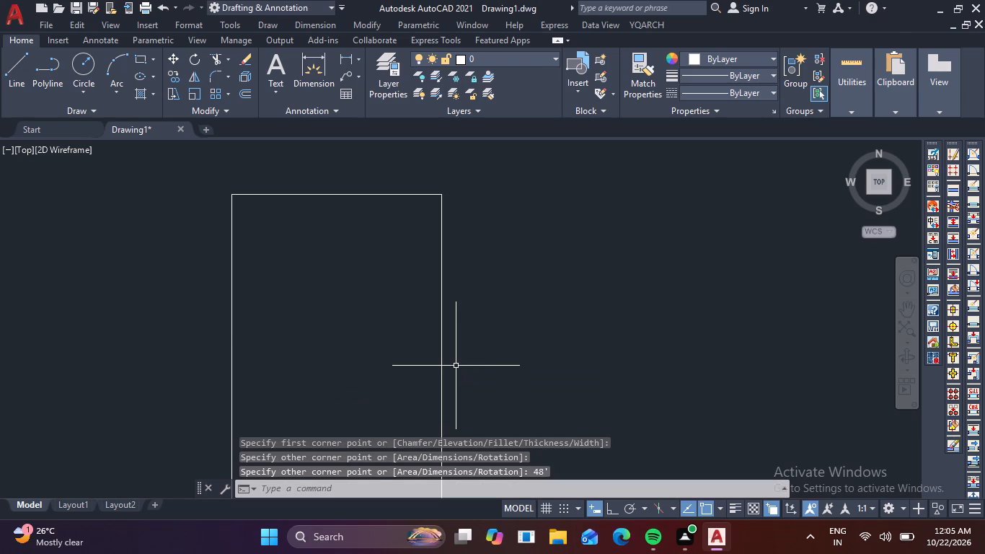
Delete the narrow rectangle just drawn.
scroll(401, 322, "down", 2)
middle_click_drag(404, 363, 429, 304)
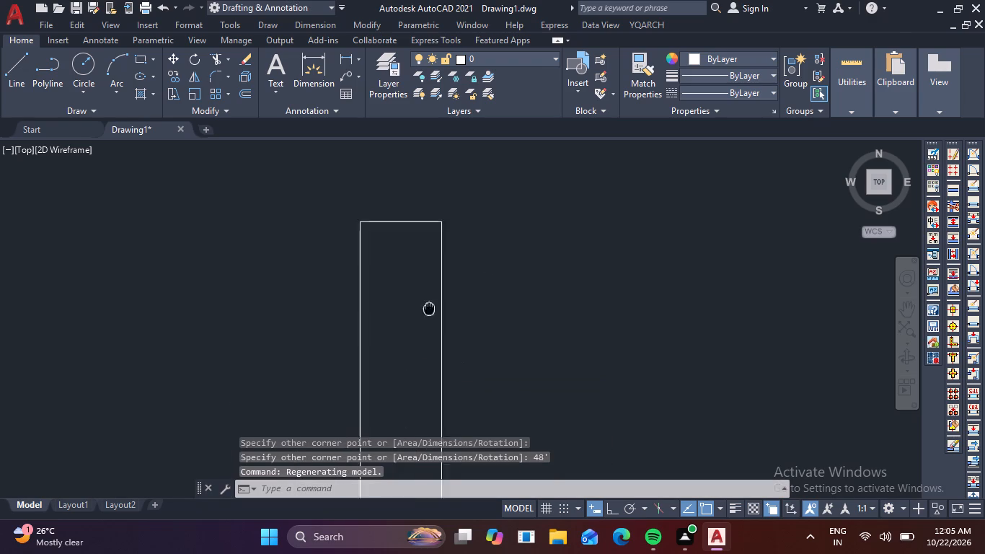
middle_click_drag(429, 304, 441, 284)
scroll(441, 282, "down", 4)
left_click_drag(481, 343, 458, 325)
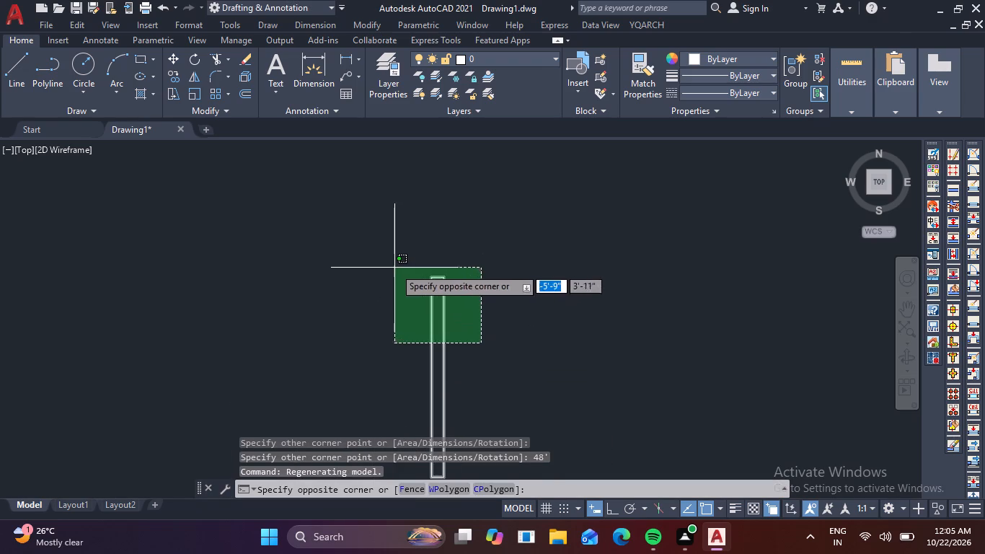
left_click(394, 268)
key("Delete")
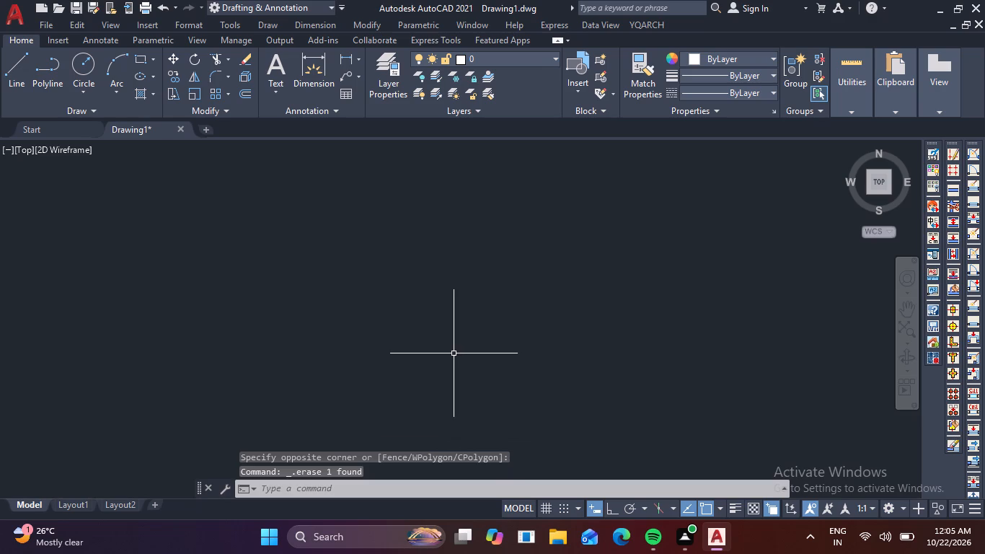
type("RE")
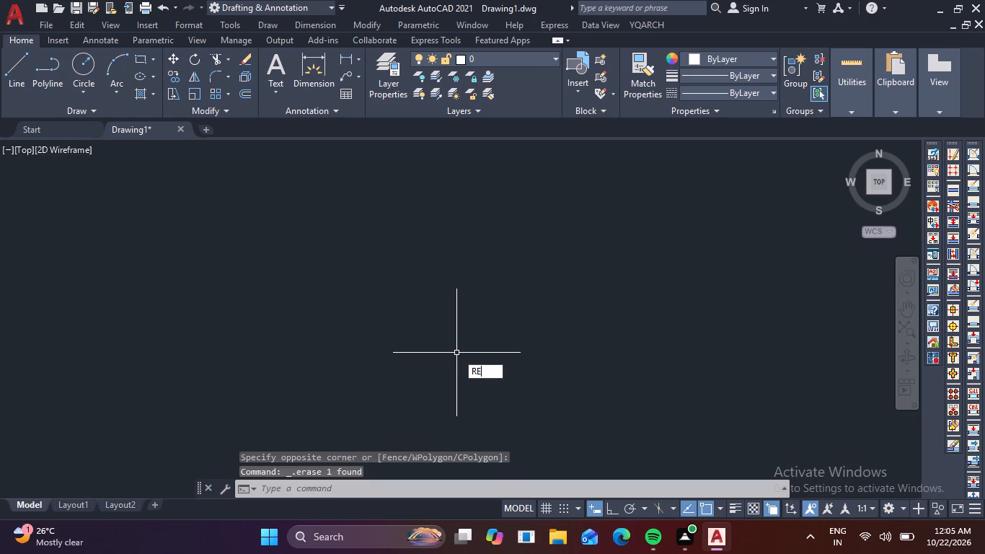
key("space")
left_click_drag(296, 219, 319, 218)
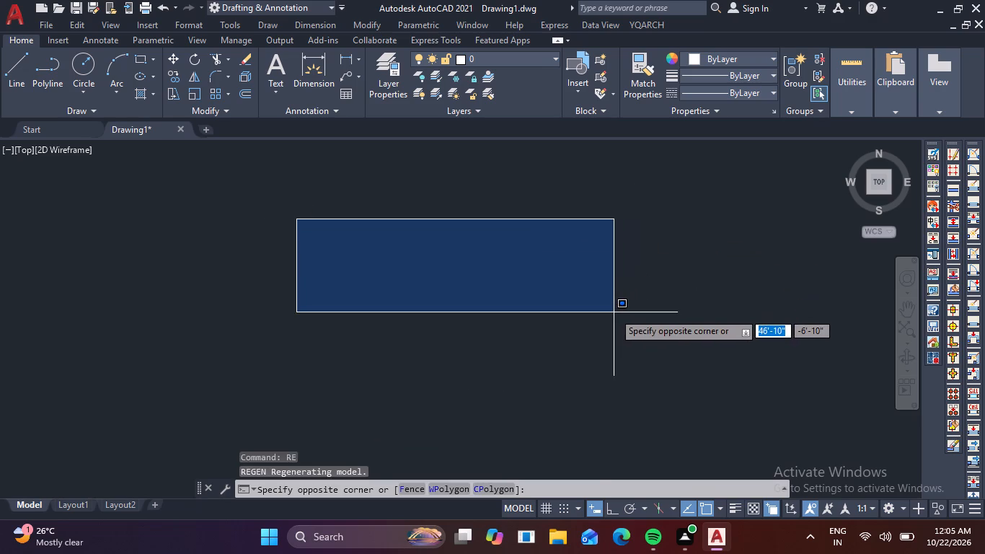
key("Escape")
Draw a rectangle 36' wide and 48' long in the empty drawing area.
key("r")
key("e")
key("c")
key("space")
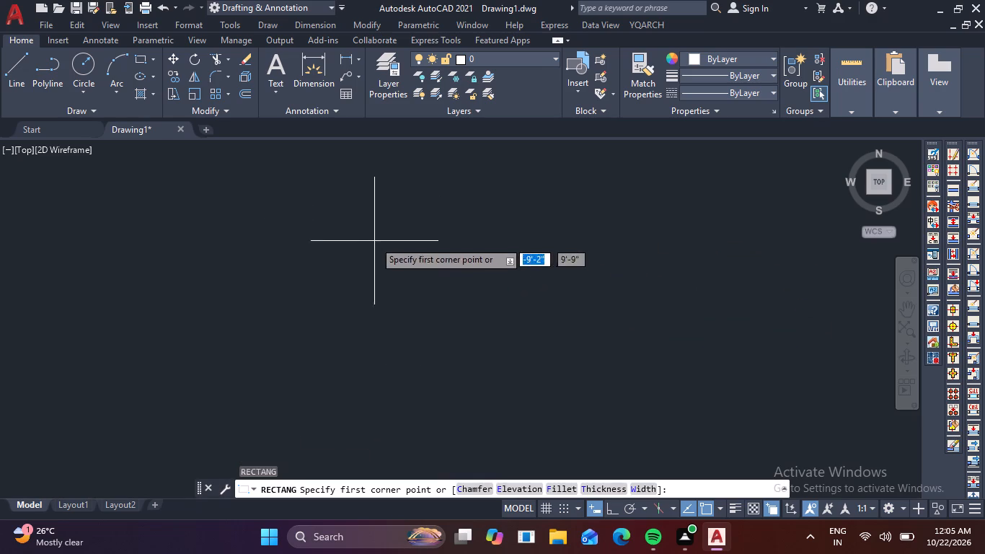
left_click_drag(364, 221, 372, 222)
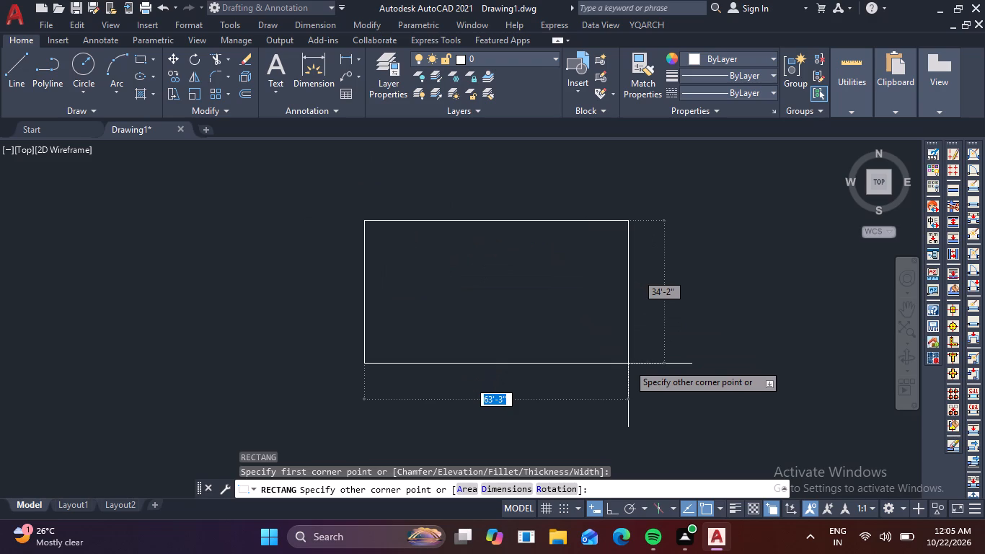
type("36'")
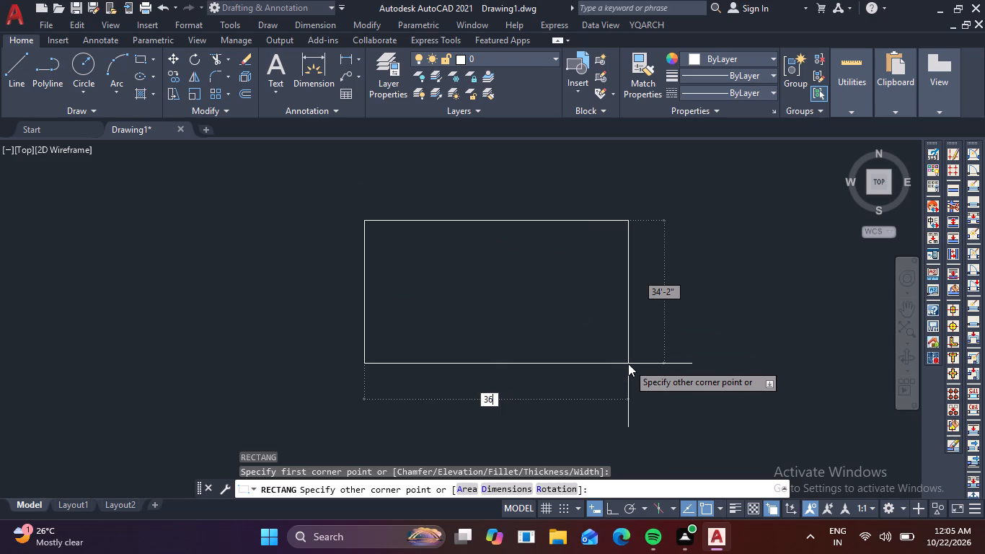
key("Tab")
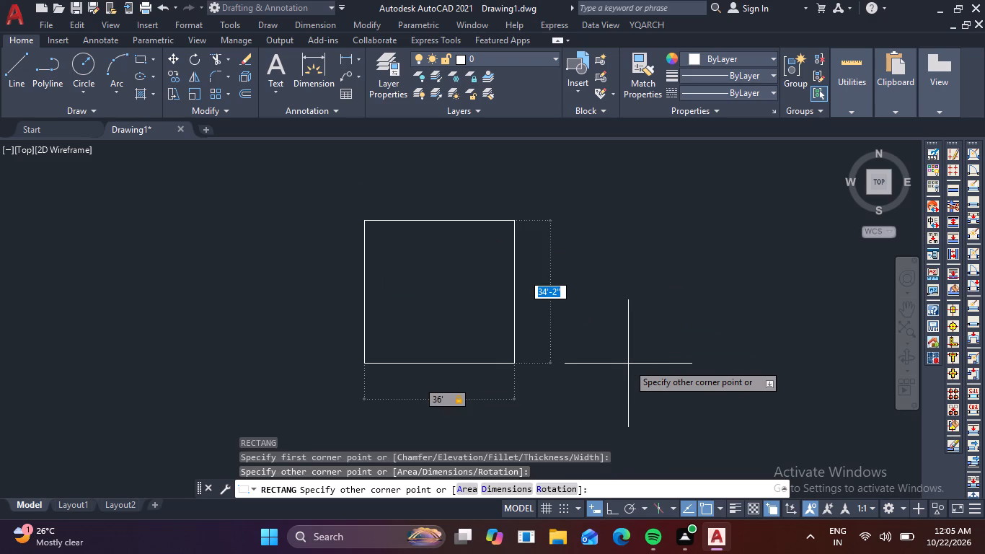
key("4")
type("8'")
key("Return")
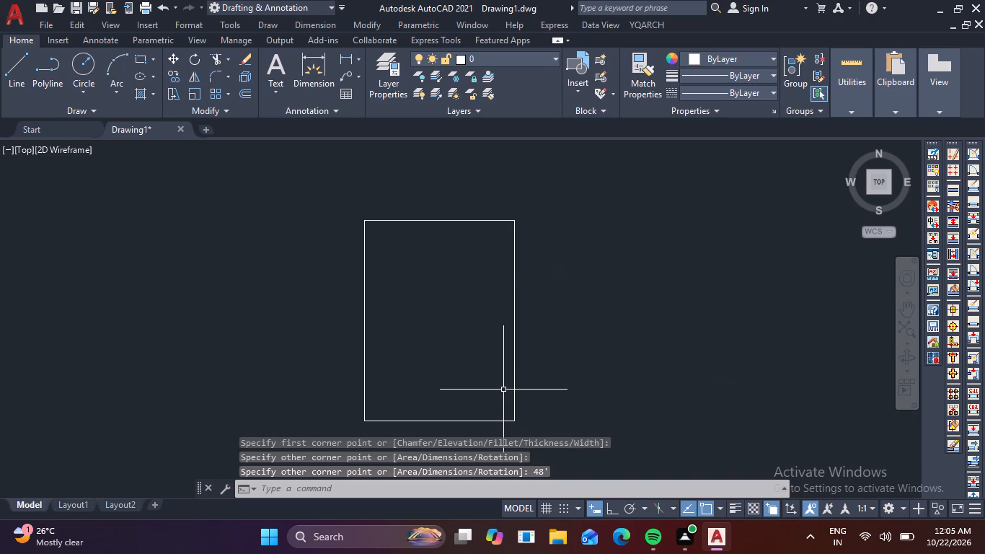
Offset the 36' by 48' rectangle 6 inches inward.
key("o")
key("Return")
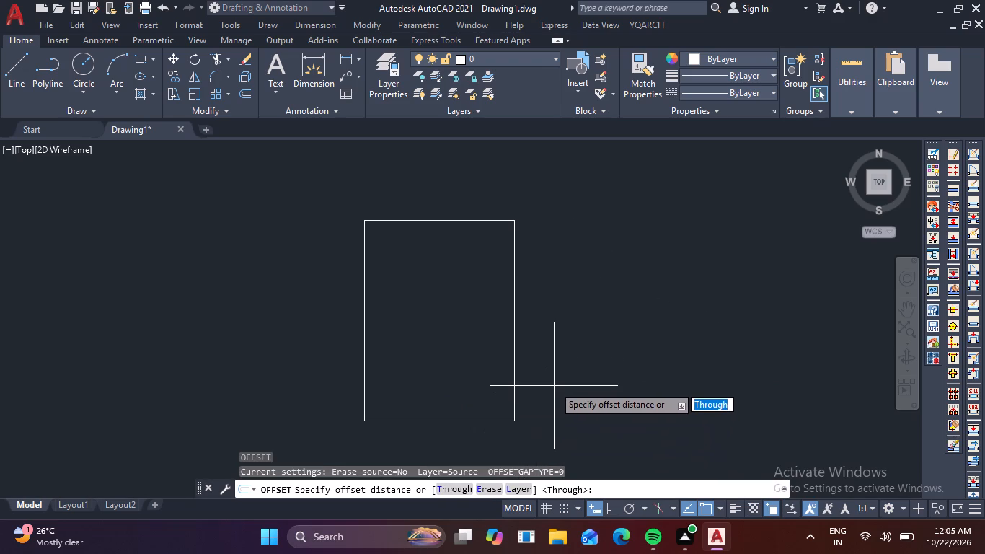
key("6")
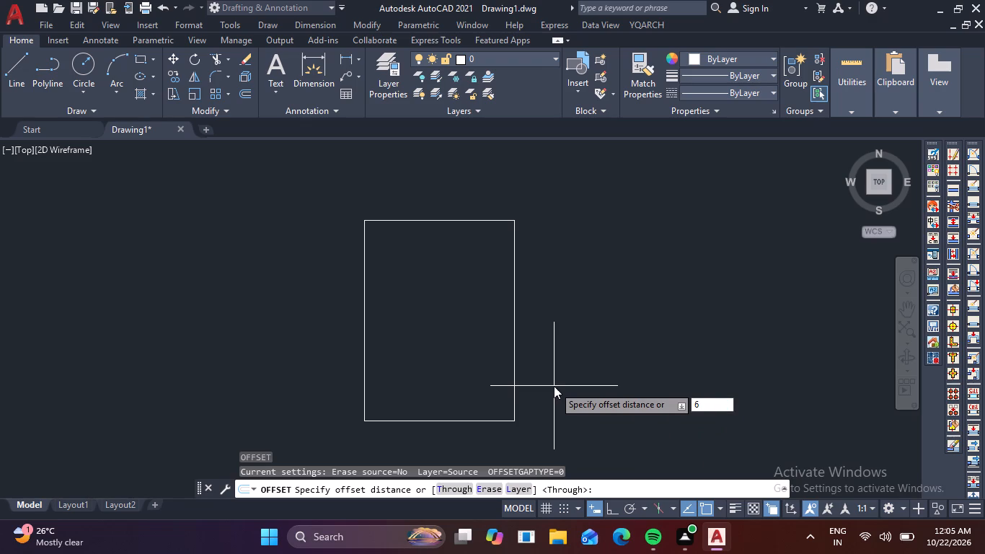
key("Return")
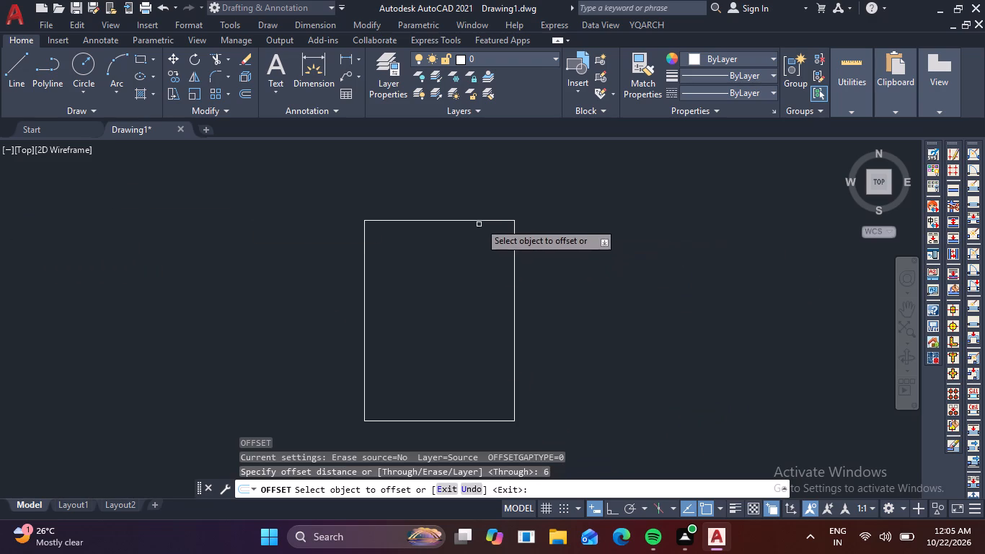
left_click(481, 221)
left_click(470, 312)
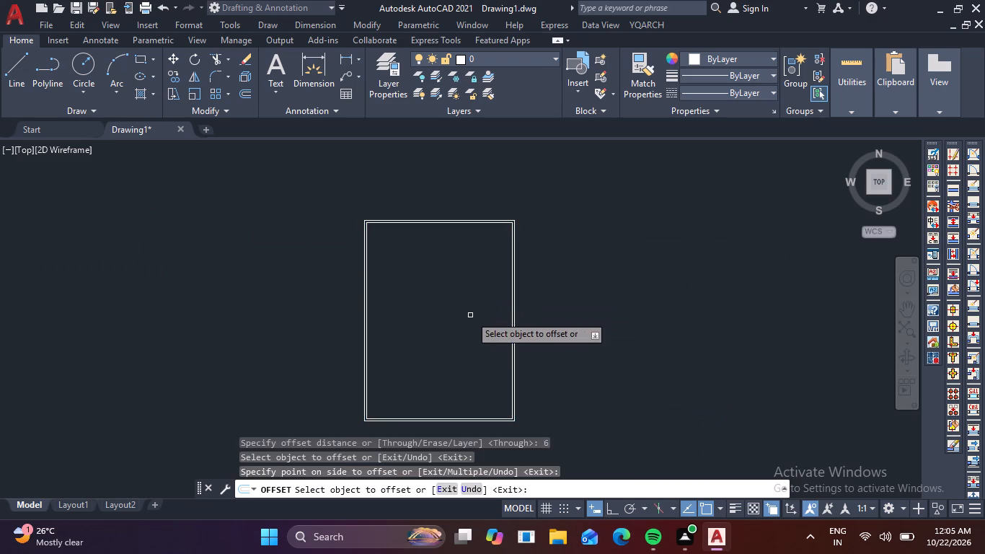
key("Escape")
key("Escape")
Explode both the outer and the inner rectangle into separate lines.
left_click(451, 241)
left_click(413, 192)
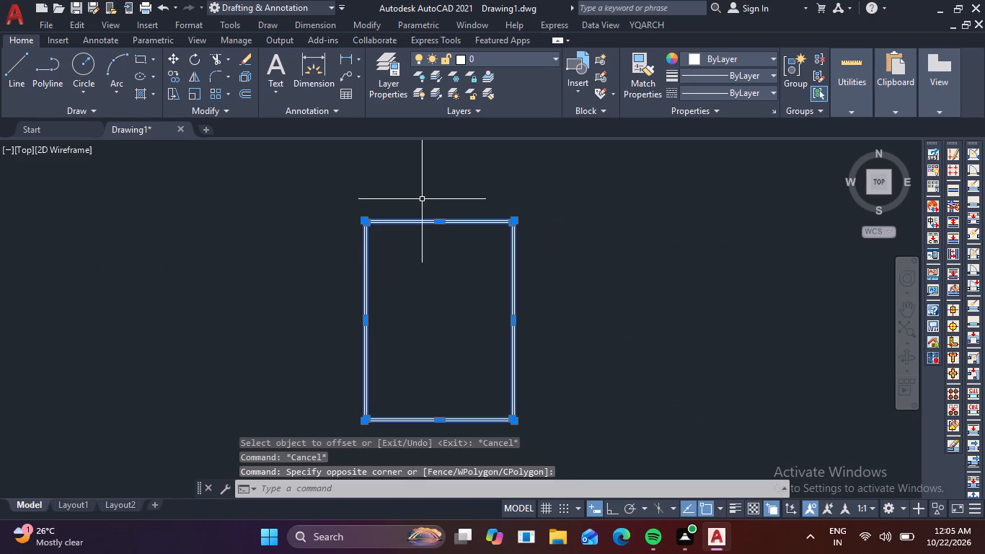
key("x")
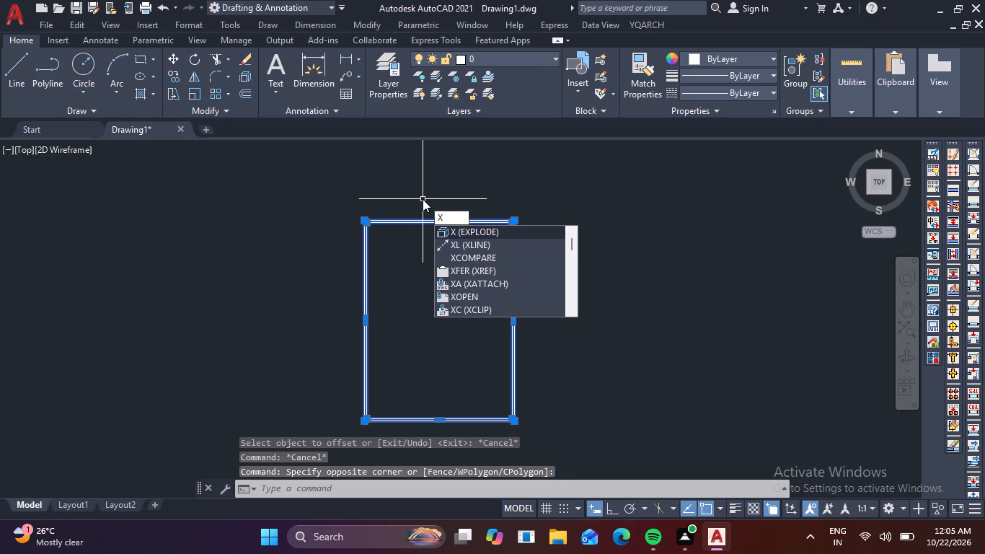
key("space")
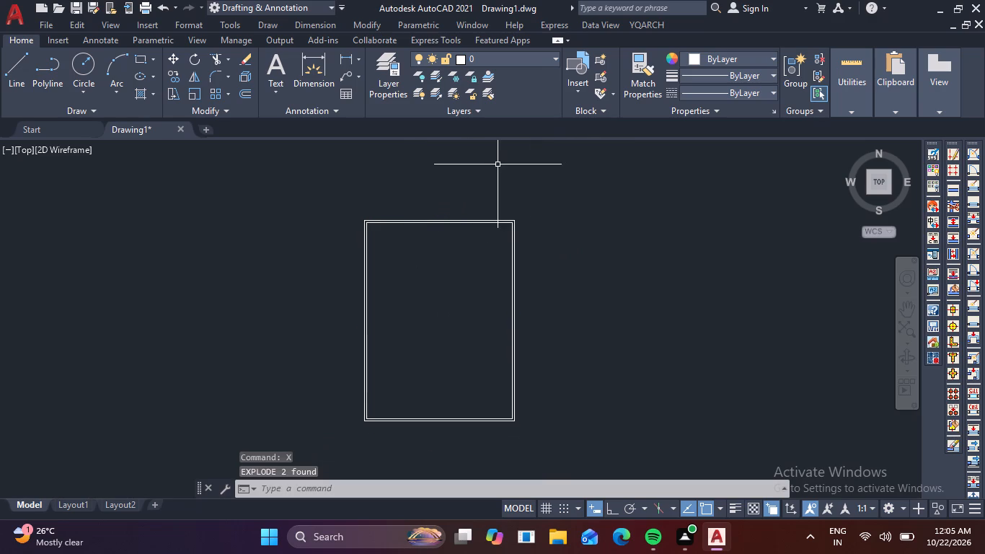
Offset the inner rectangle's top and left lines 2'9" toward the inside of the plan.
scroll(452, 232, "up", 3)
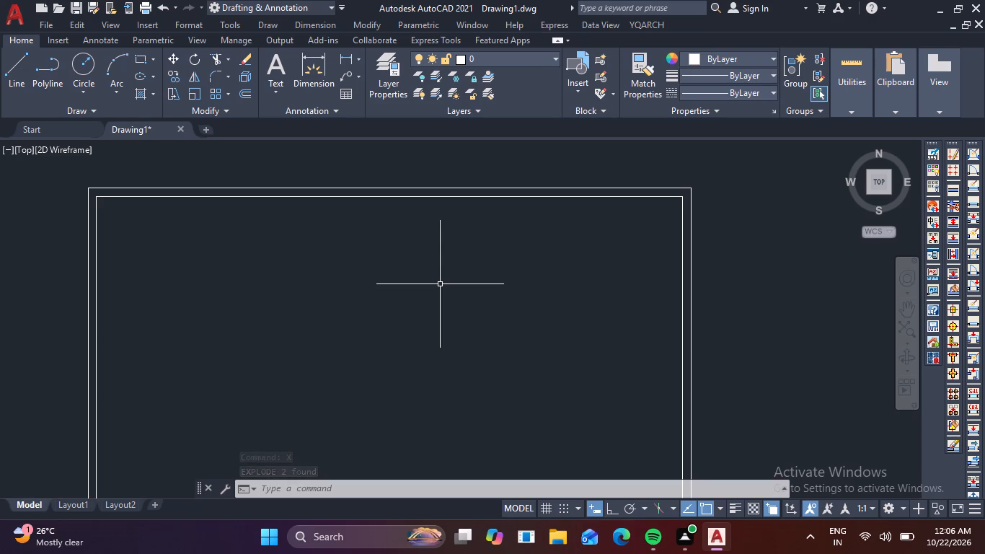
key("o")
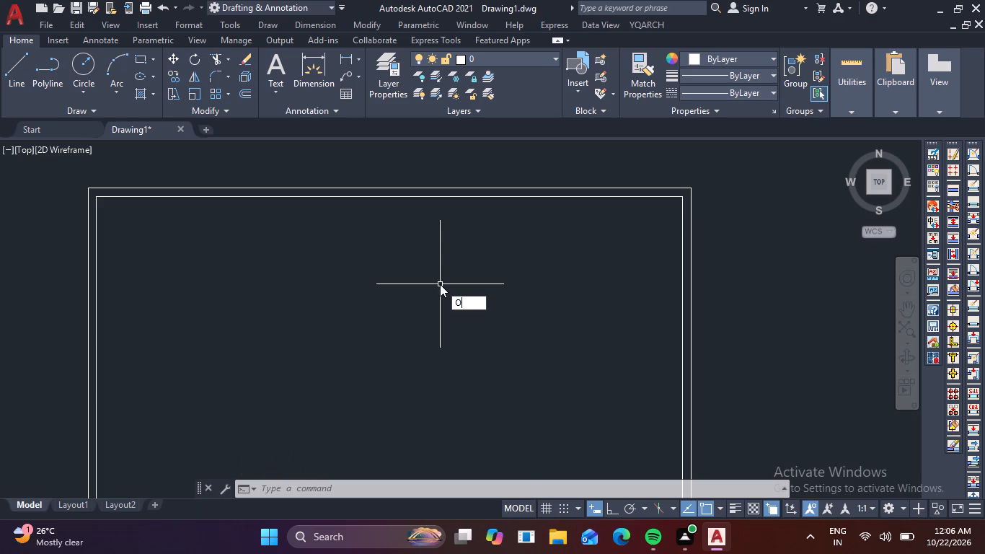
key("Return")
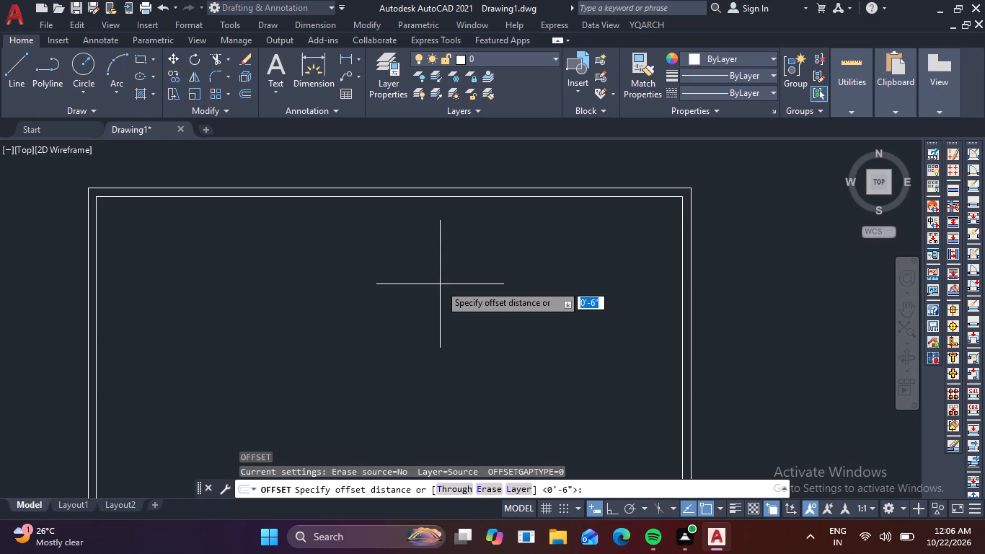
type("2'")
key("9")
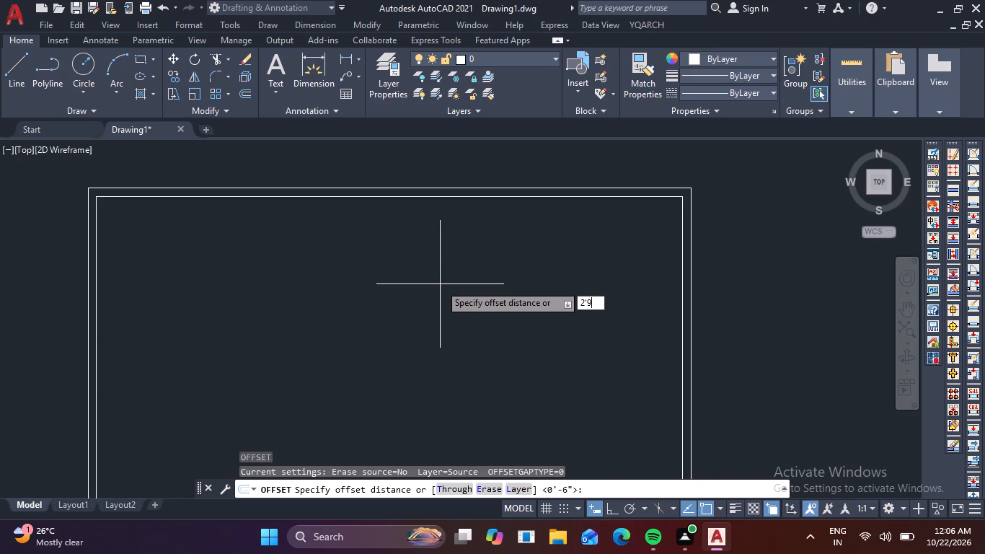
key("Return")
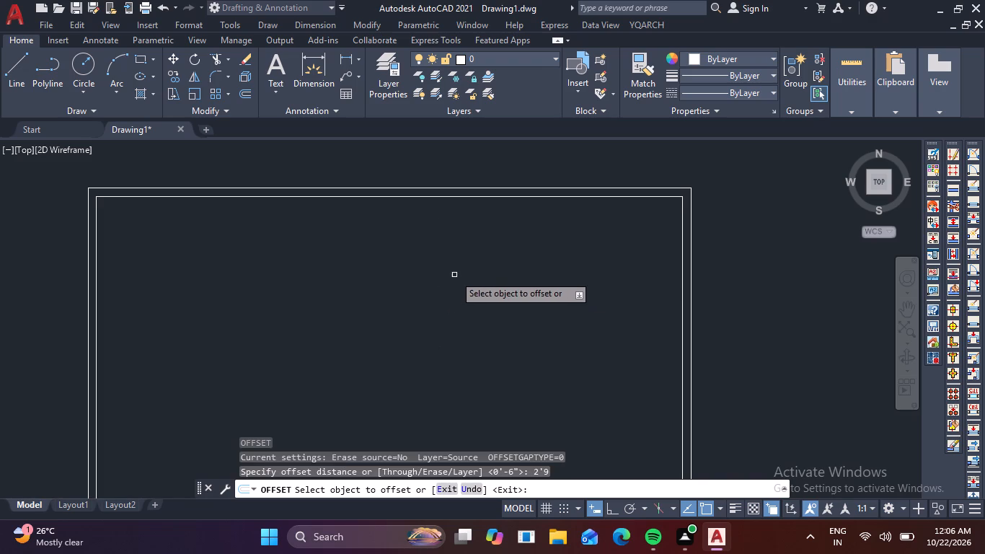
left_click(491, 198)
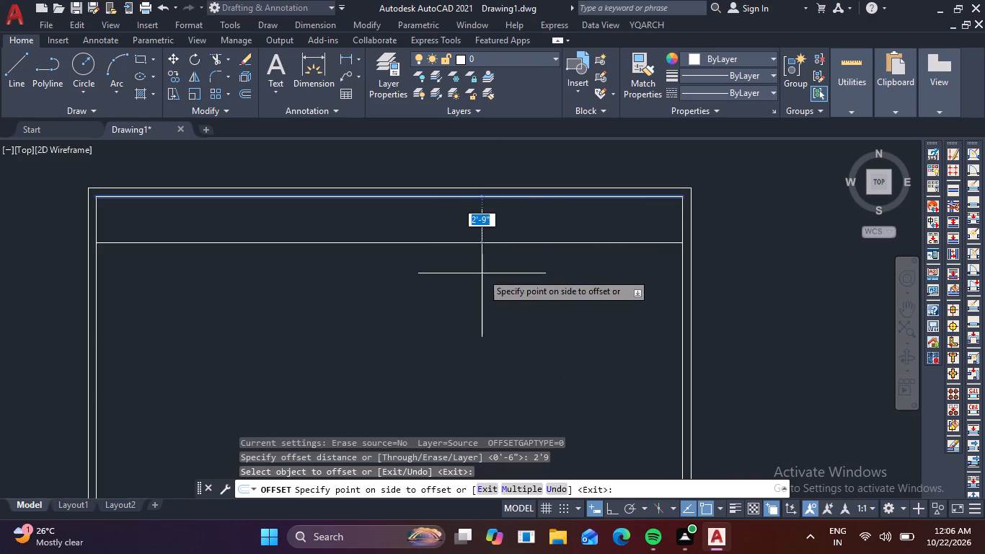
left_click(482, 278)
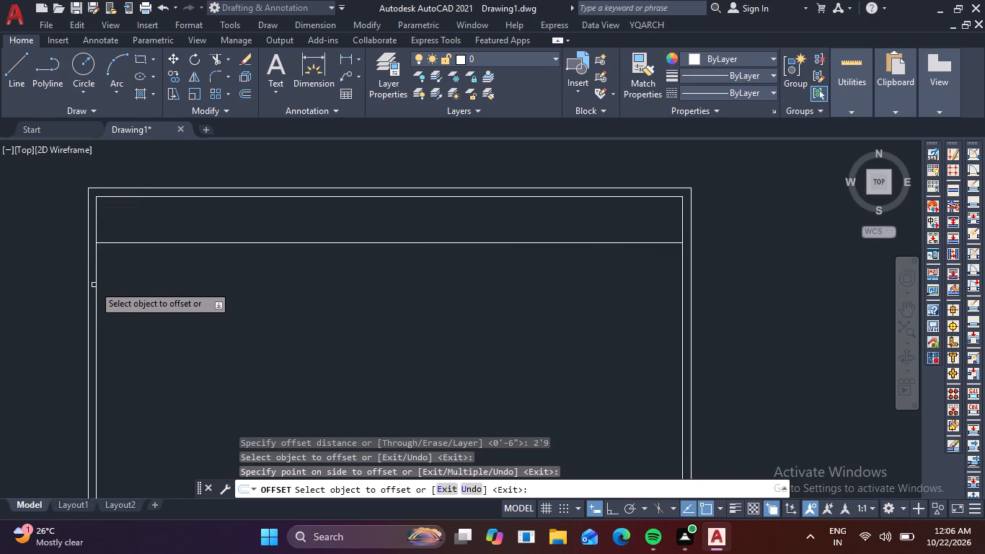
left_click(95, 287)
left_click(301, 341)
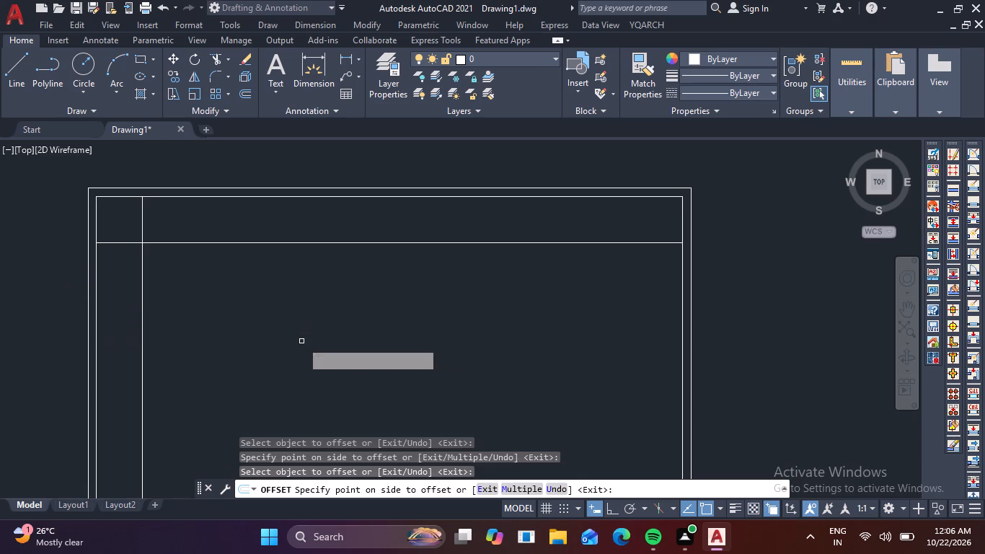
Offset the inner rectangle's right line 3' toward the inside of the plan.
left_click(684, 334)
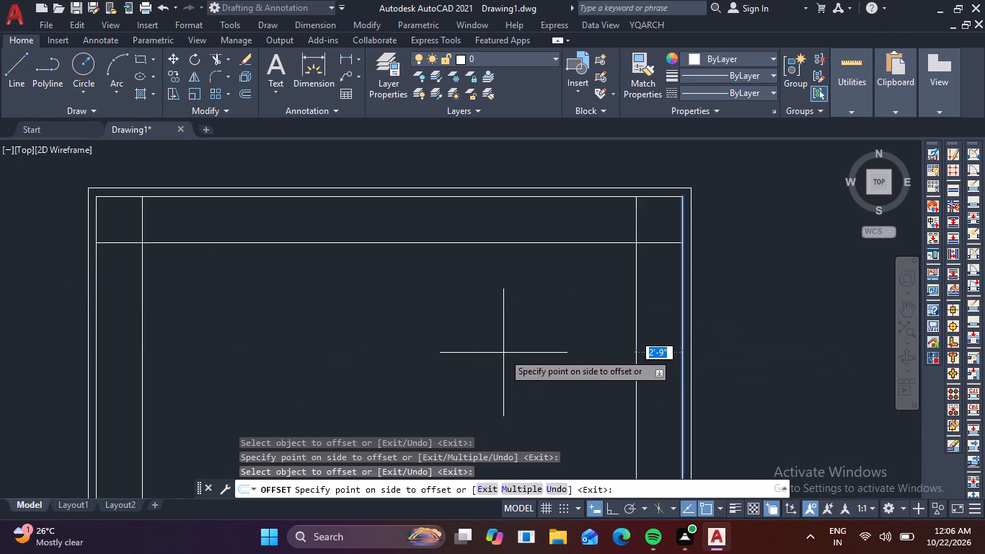
key("3")
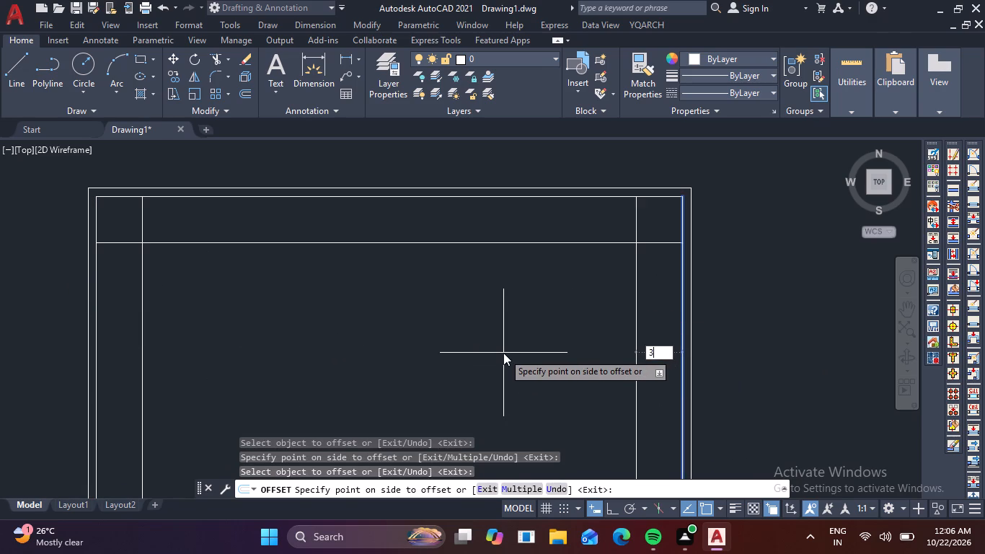
key("apostrophe")
key("Return")
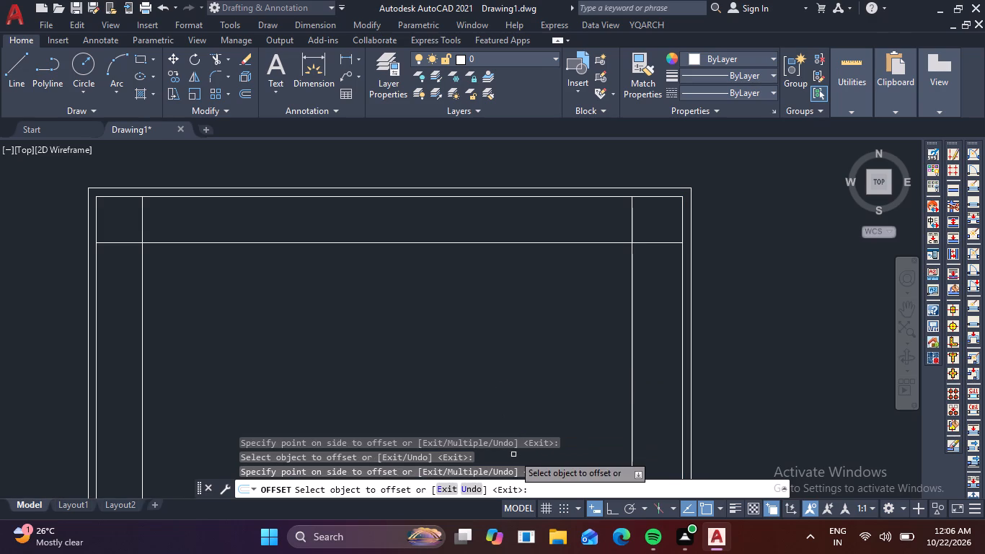
Offset the inner rectangle's bottom line 4'6" toward the inside of the plan.
middle_click_drag(517, 486, 525, 321)
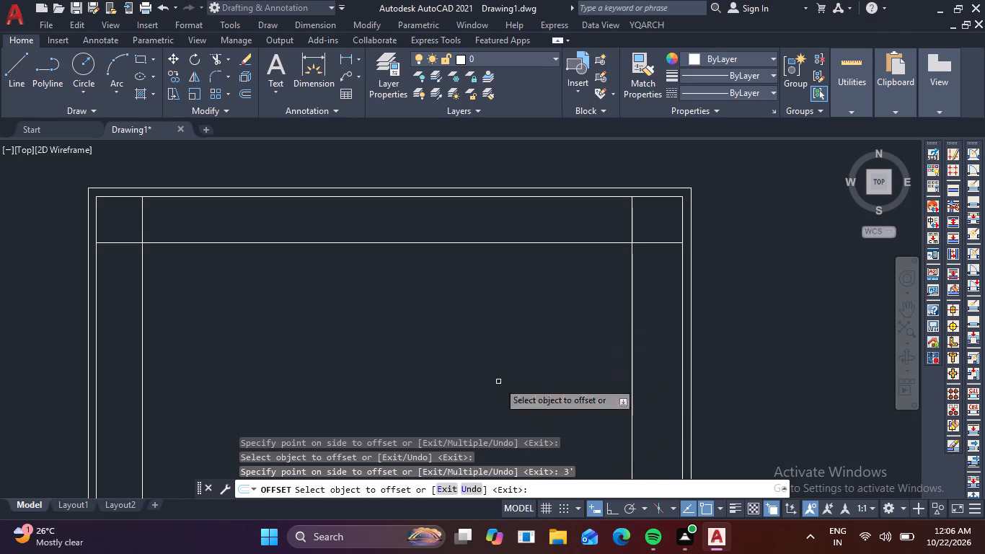
scroll(498, 430, "down", 1)
middle_click_drag(506, 418, 575, 207)
middle_click_drag(565, 364, 575, 157)
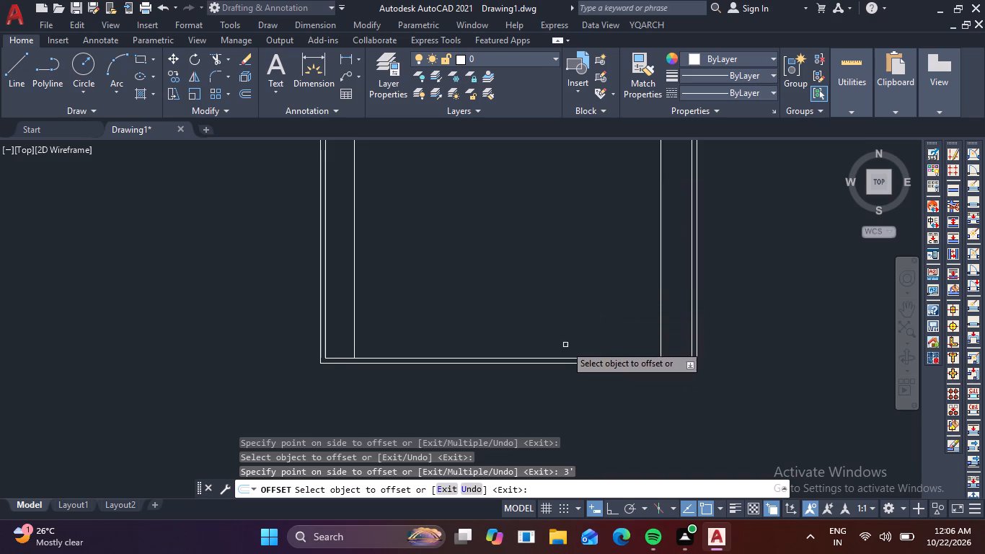
left_click(501, 356)
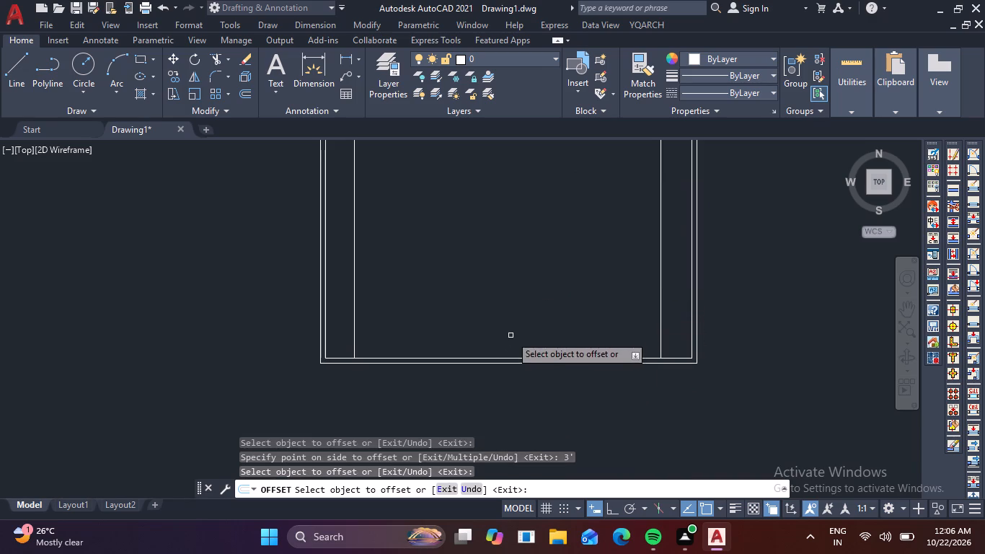
left_click(508, 359)
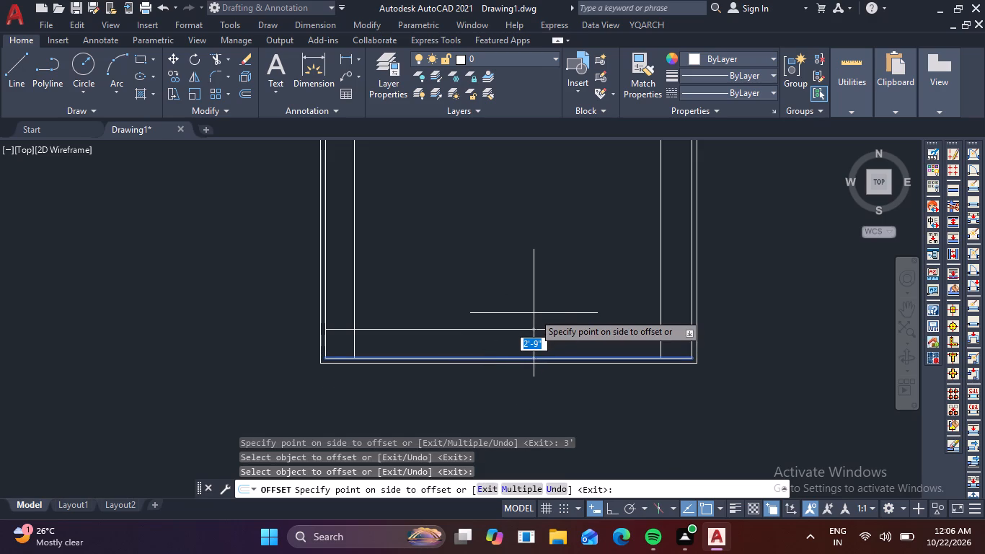
type("4'")
key("6")
key("space")
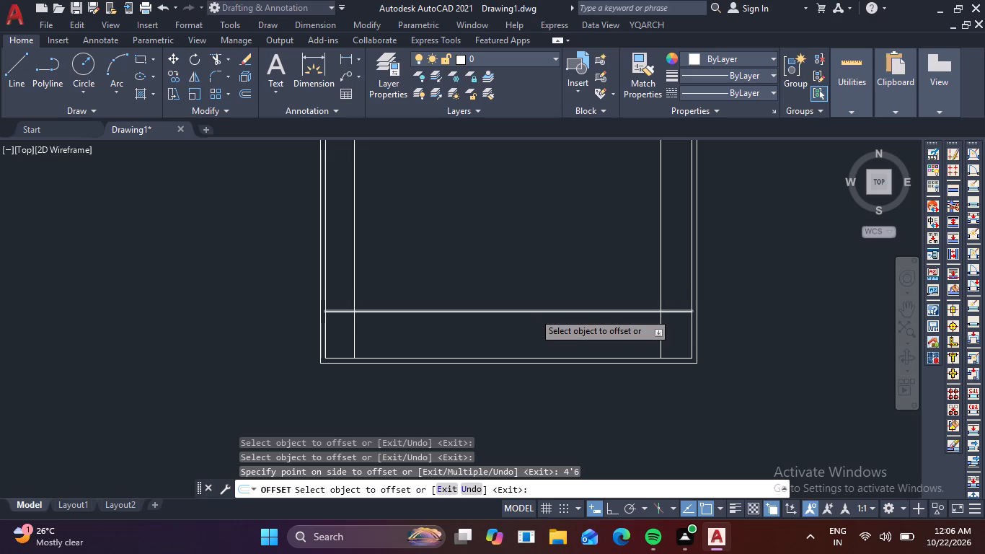
key("Escape")
Fillet the new offset lines at zero radius into square top-left and top-right corners.
scroll(534, 288, "down", 2)
middle_click_drag(534, 268, 459, 395)
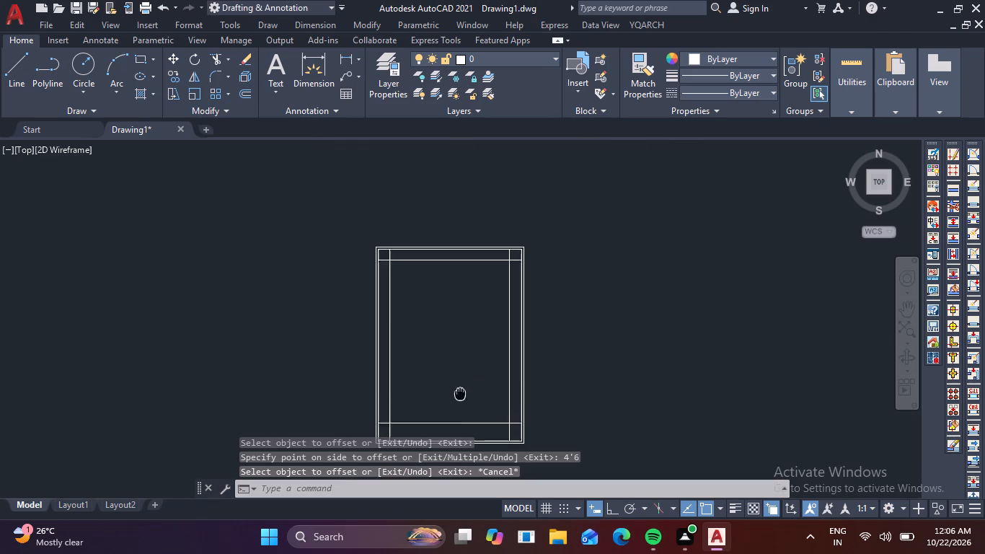
middle_click_drag(459, 395, 459, 395)
scroll(405, 275, "up", 3)
key("f")
key("space")
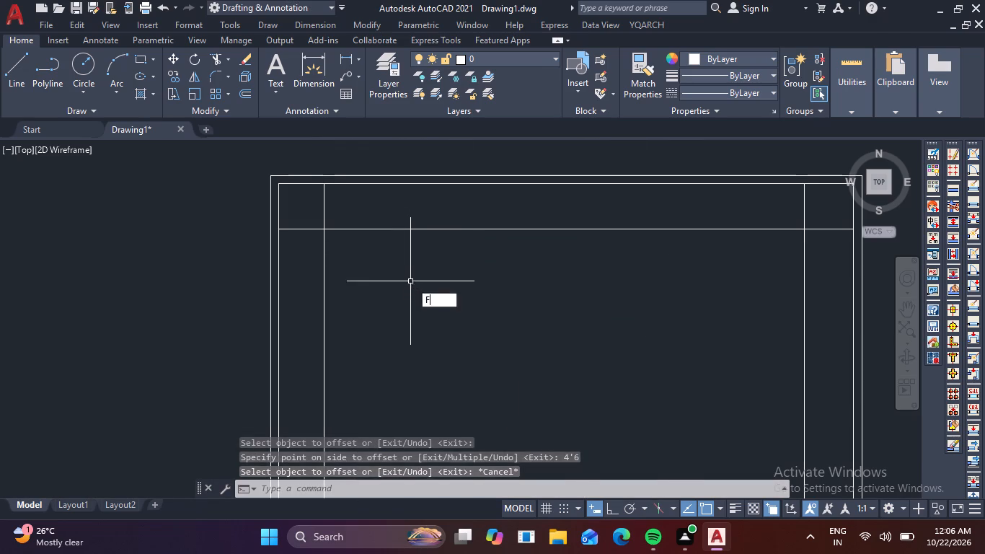
left_click(324, 249)
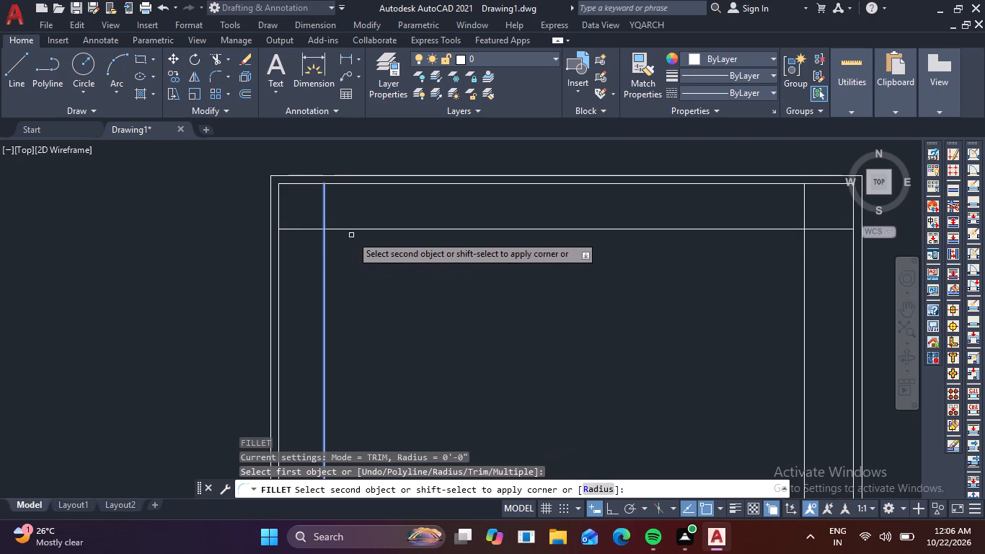
left_click(359, 229)
key("space")
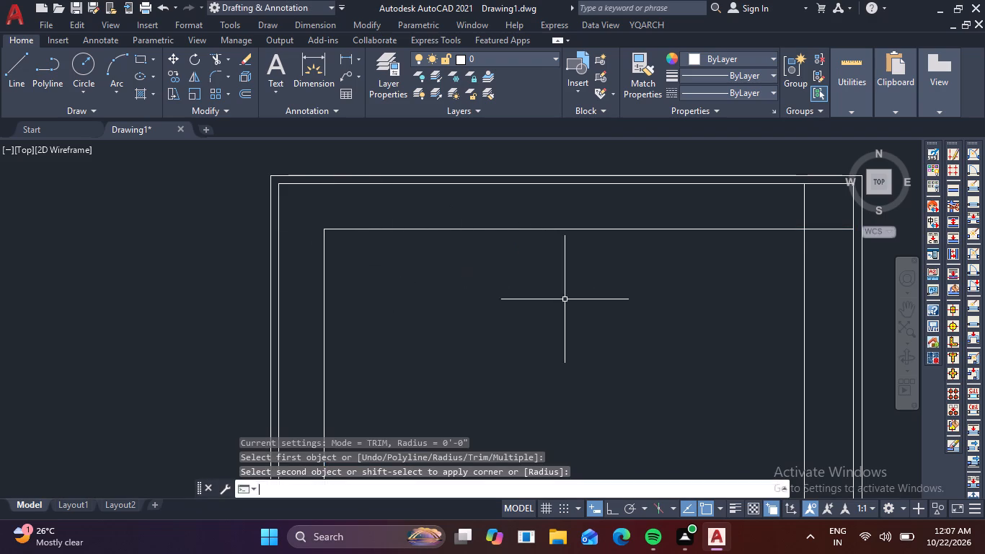
middle_click_drag(587, 300, 288, 289)
left_click(474, 218)
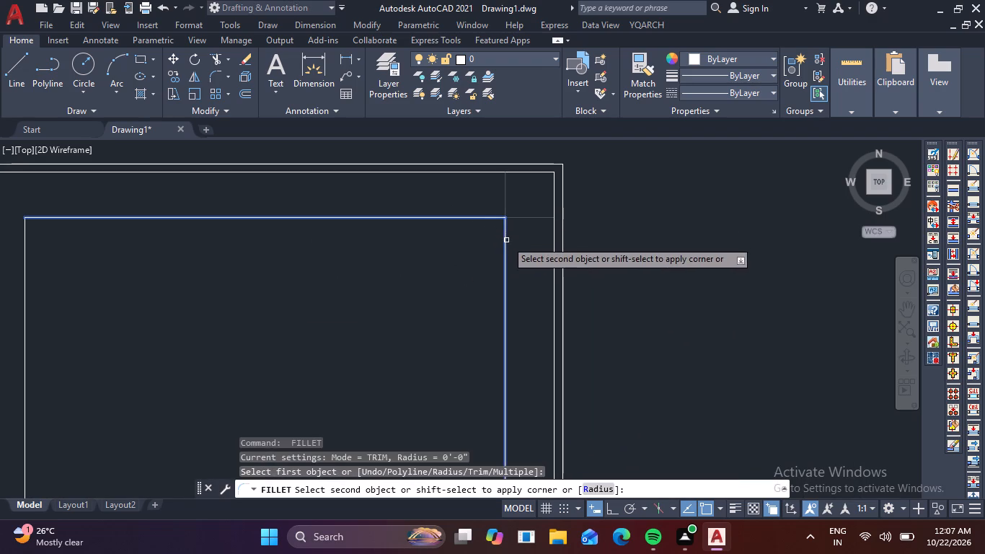
left_click(506, 240)
Fillet the new offset lines at zero radius into square bottom-right and bottom-left corners.
scroll(470, 264, "down", 2)
middle_click_drag(473, 280, 469, 190)
key("space")
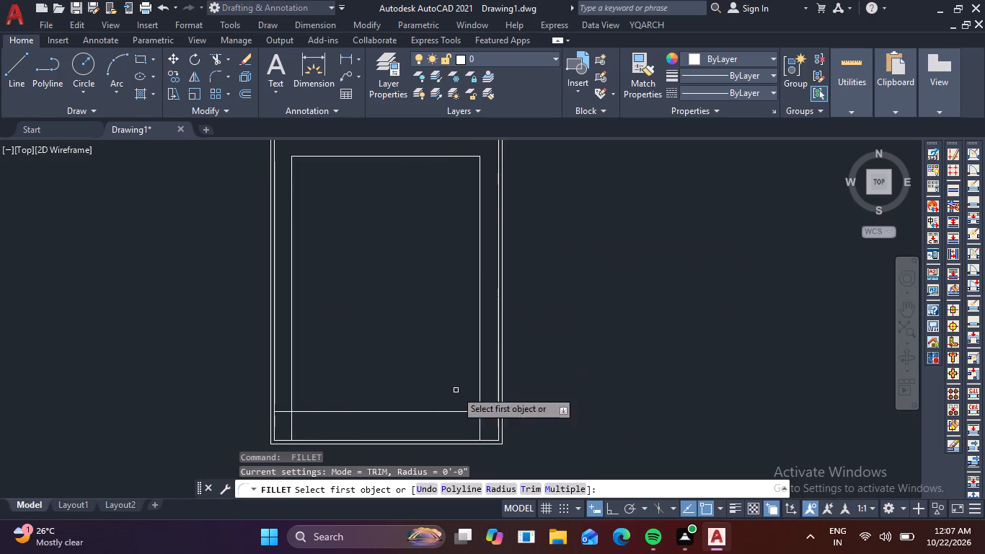
middle_click_drag(456, 390, 458, 271)
scroll(500, 288, "up", 2)
left_click(449, 273)
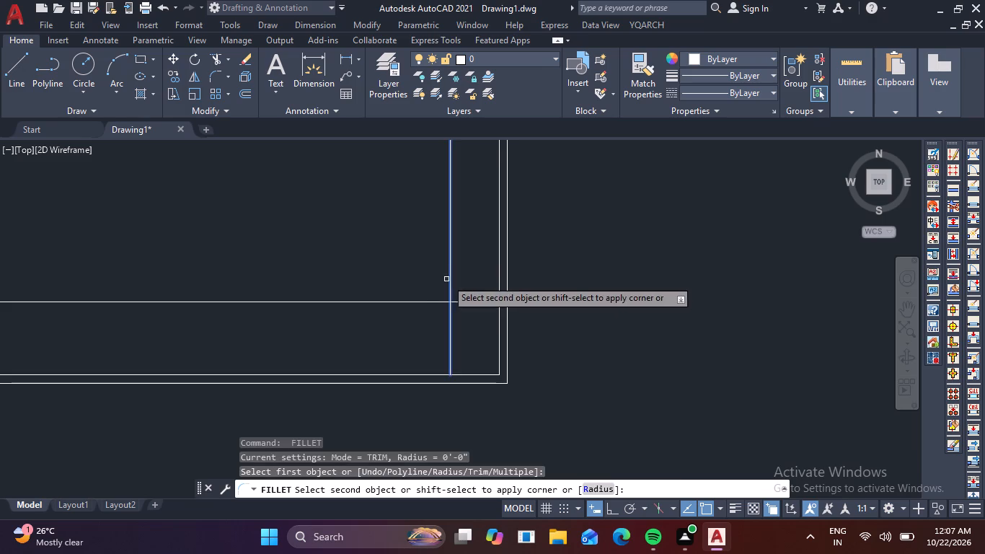
left_click(422, 302)
scroll(410, 303, "down", 3)
middle_click_drag(343, 292, 456, 309)
scroll(385, 333, "up", 3)
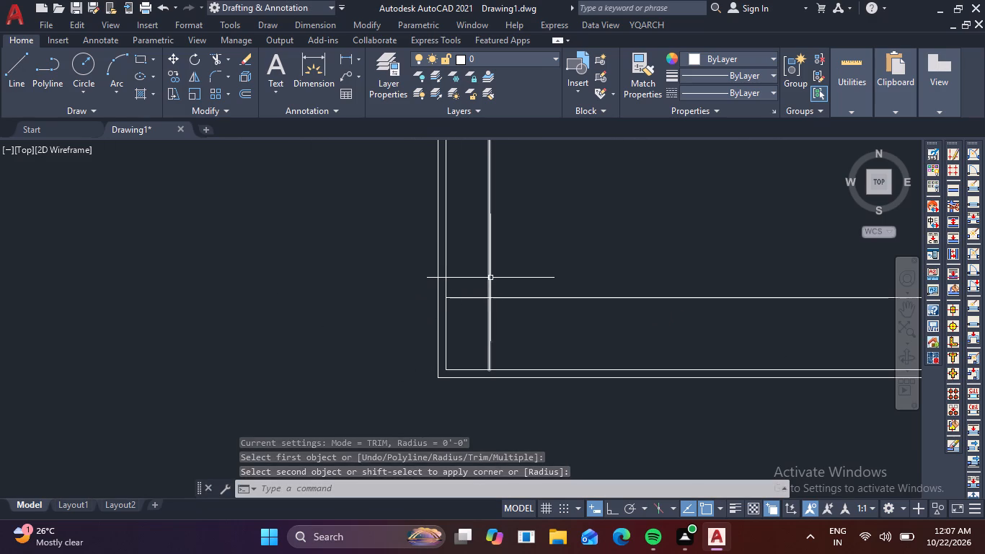
key("space")
left_click(490, 277)
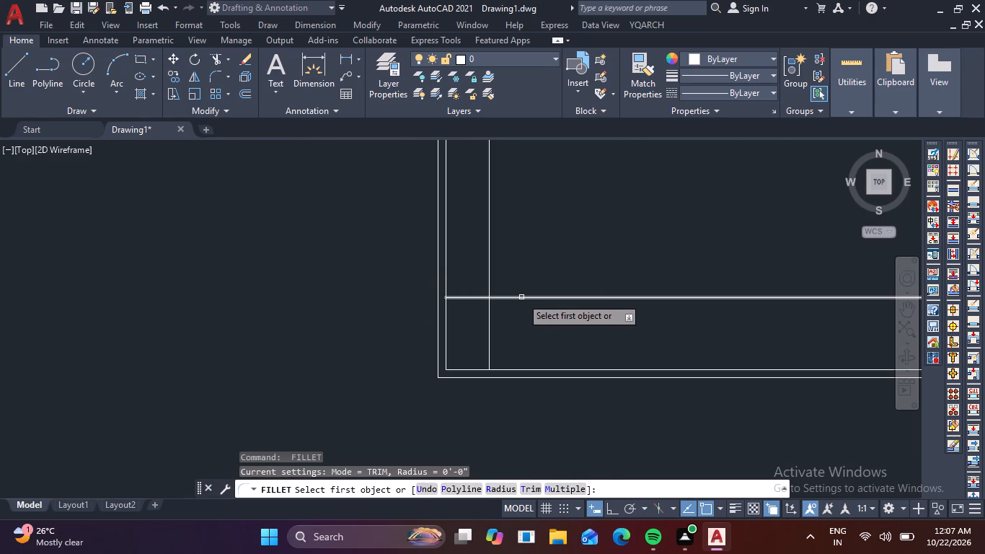
left_click(521, 297)
left_click(489, 274)
key("Escape")
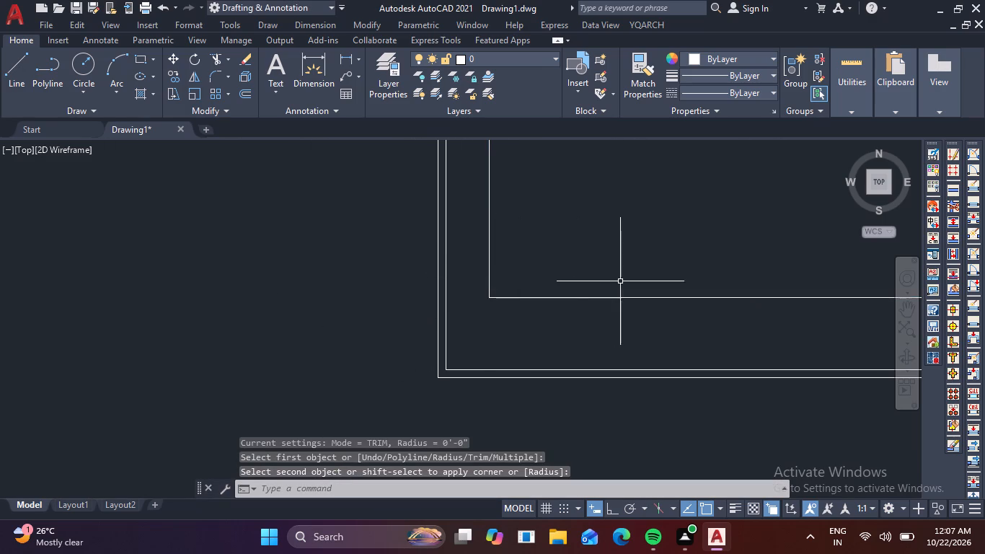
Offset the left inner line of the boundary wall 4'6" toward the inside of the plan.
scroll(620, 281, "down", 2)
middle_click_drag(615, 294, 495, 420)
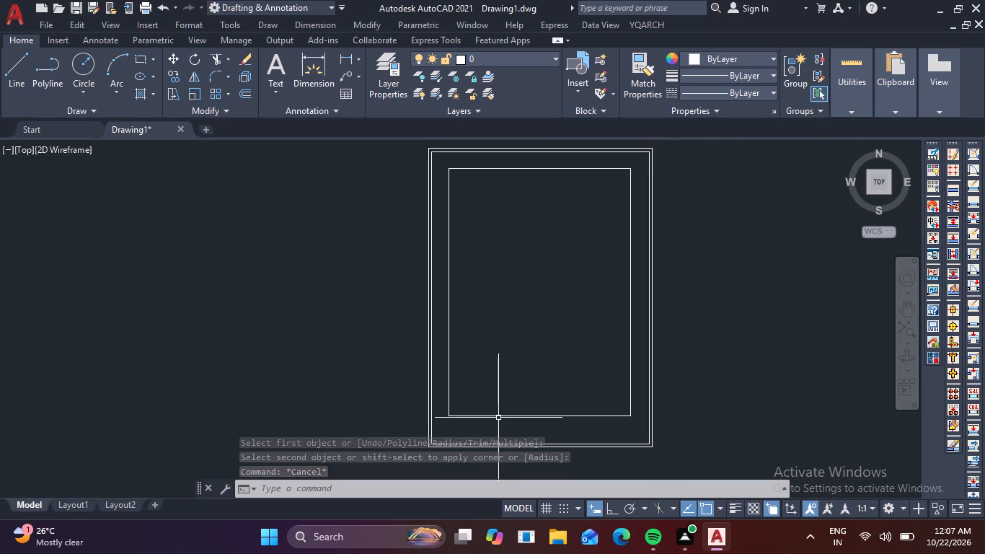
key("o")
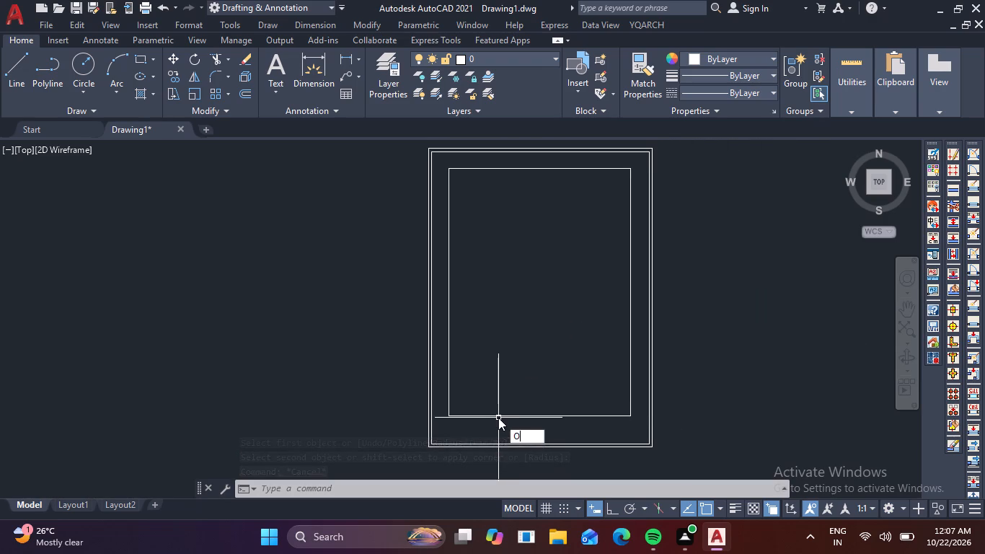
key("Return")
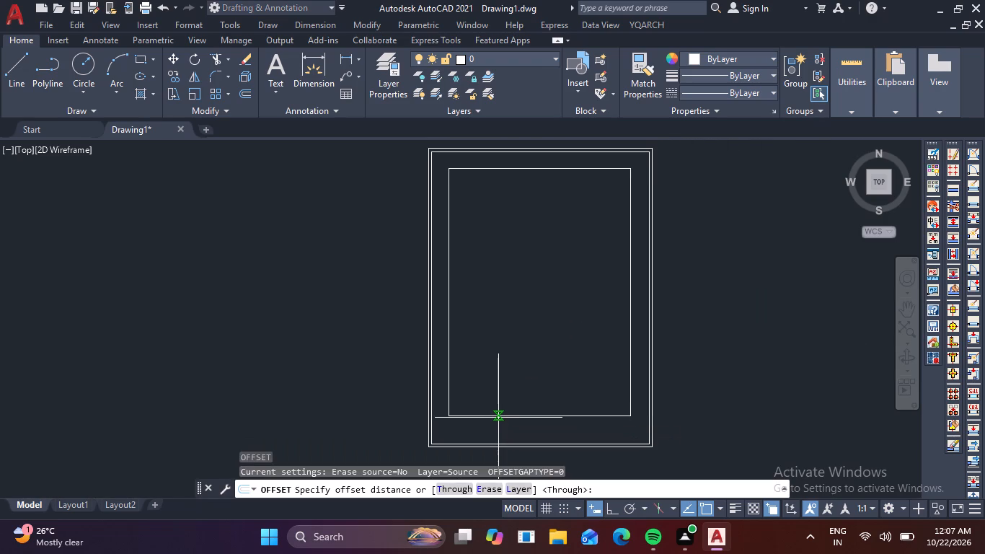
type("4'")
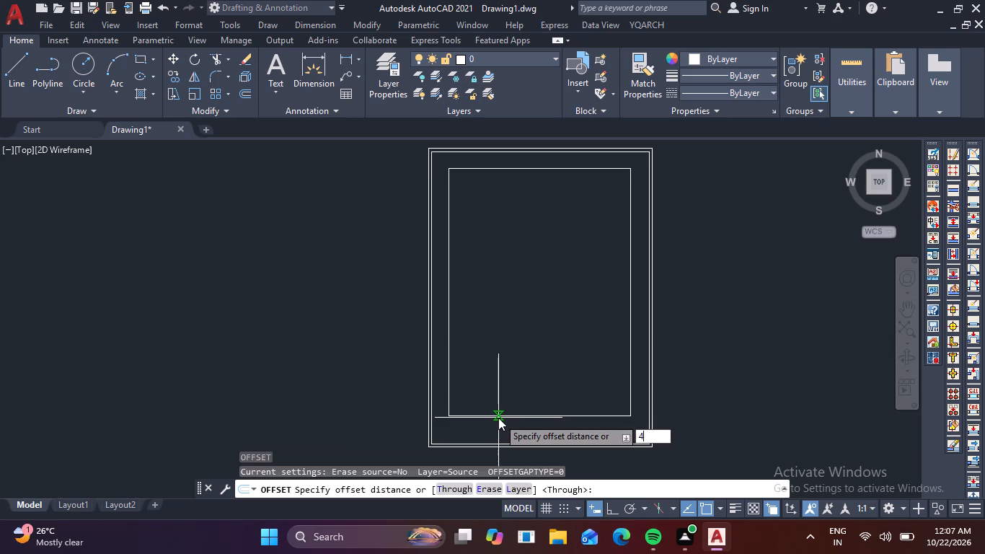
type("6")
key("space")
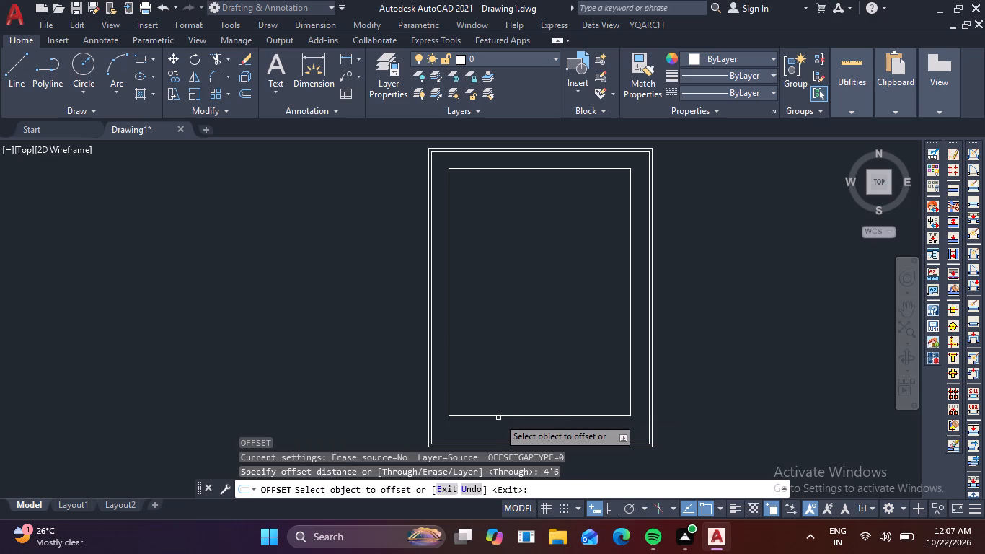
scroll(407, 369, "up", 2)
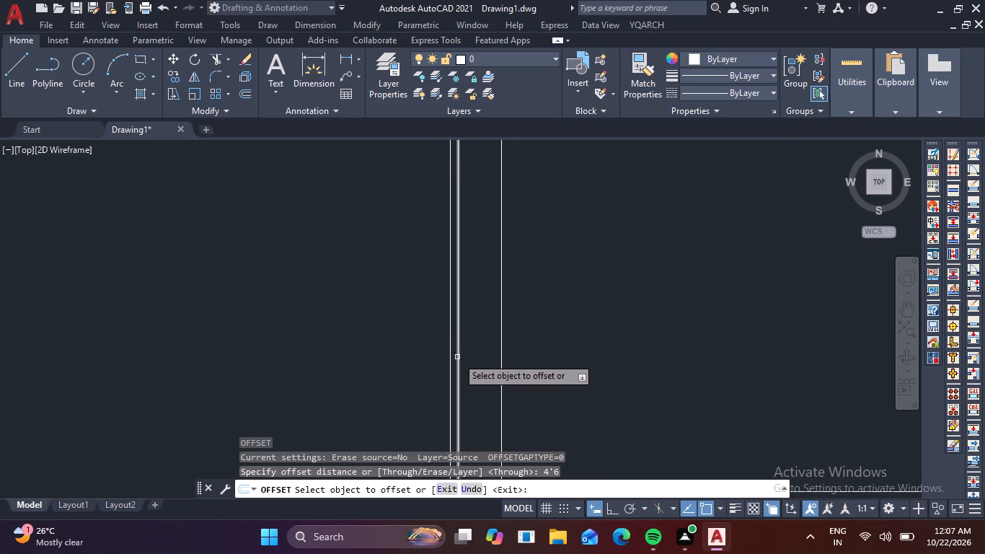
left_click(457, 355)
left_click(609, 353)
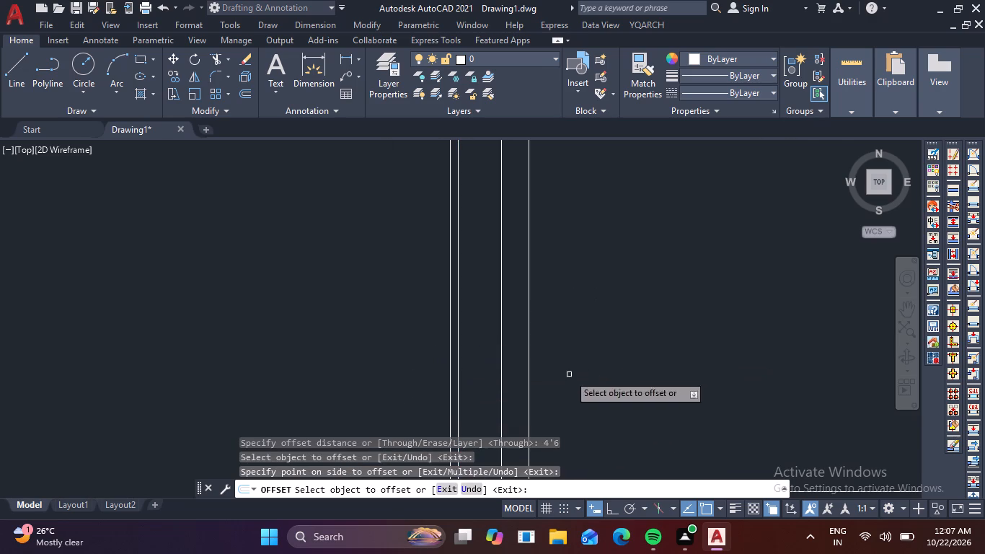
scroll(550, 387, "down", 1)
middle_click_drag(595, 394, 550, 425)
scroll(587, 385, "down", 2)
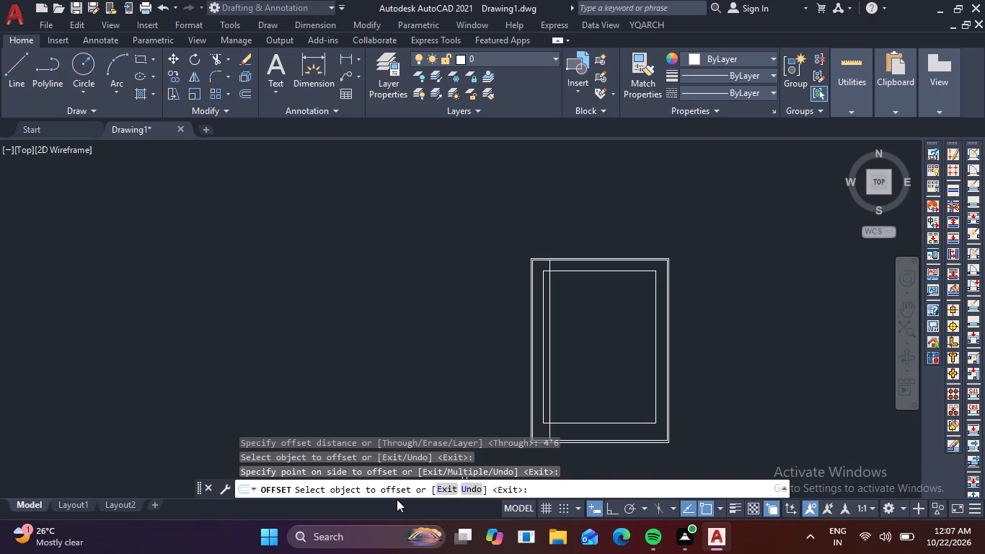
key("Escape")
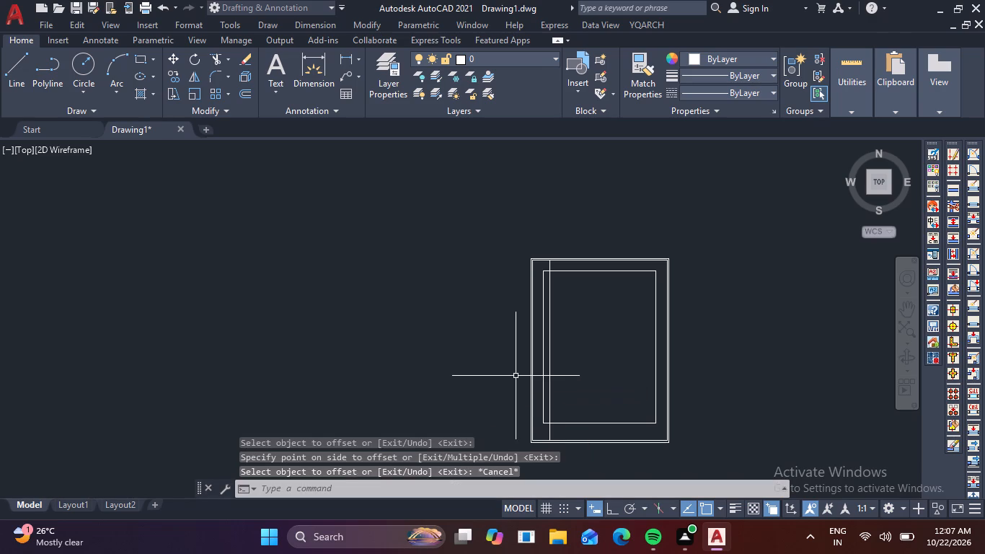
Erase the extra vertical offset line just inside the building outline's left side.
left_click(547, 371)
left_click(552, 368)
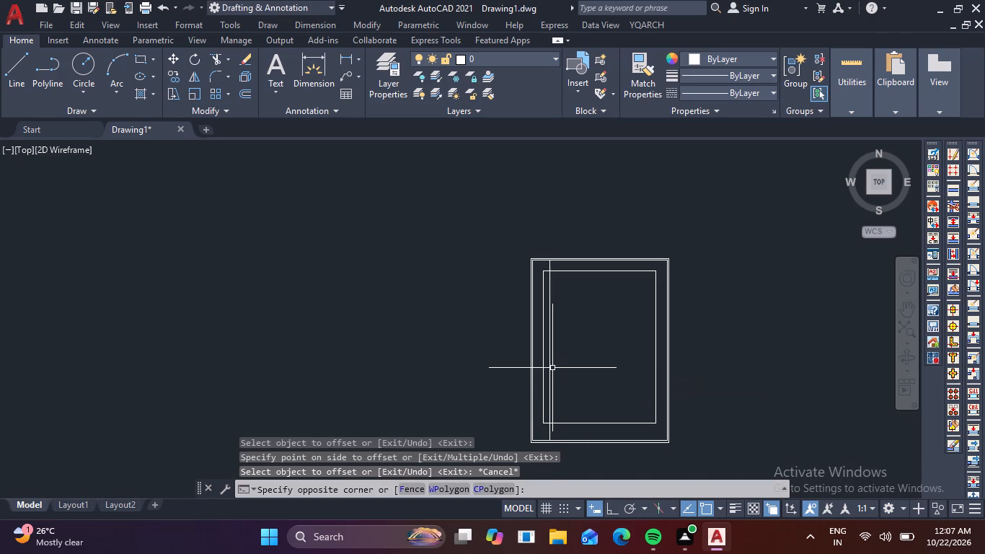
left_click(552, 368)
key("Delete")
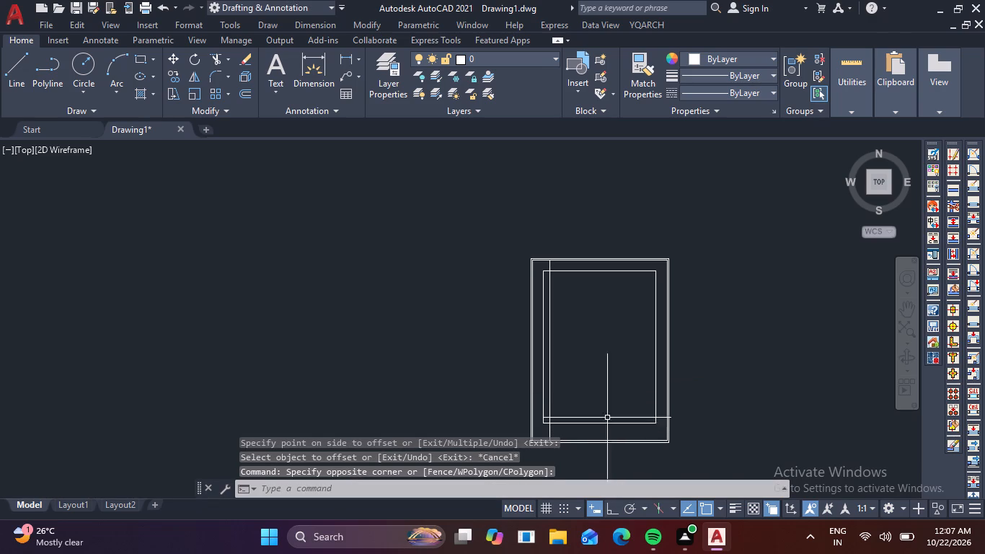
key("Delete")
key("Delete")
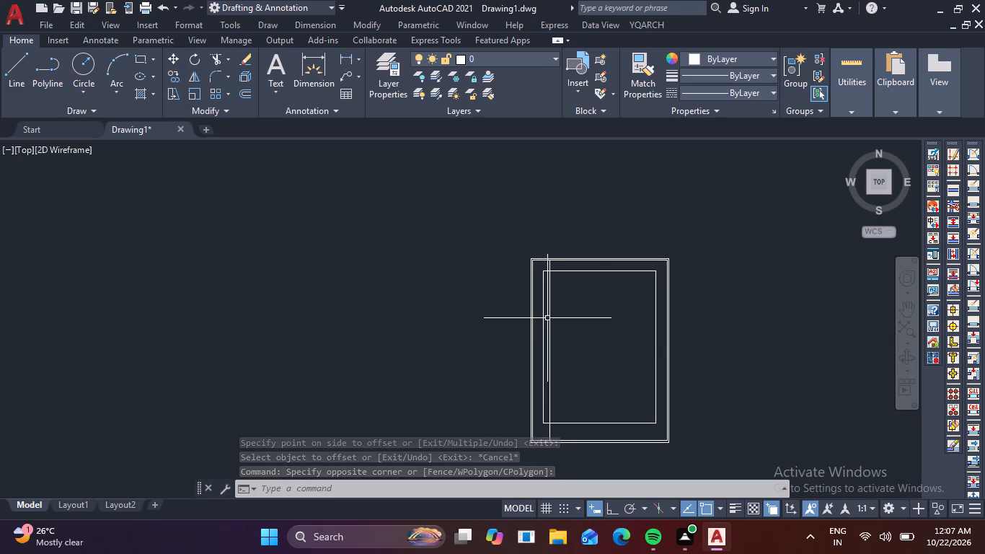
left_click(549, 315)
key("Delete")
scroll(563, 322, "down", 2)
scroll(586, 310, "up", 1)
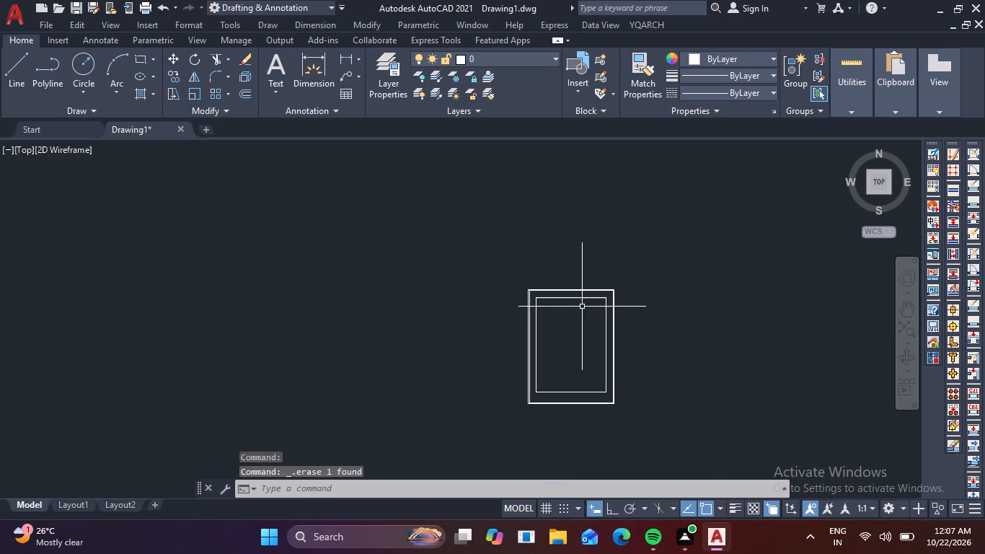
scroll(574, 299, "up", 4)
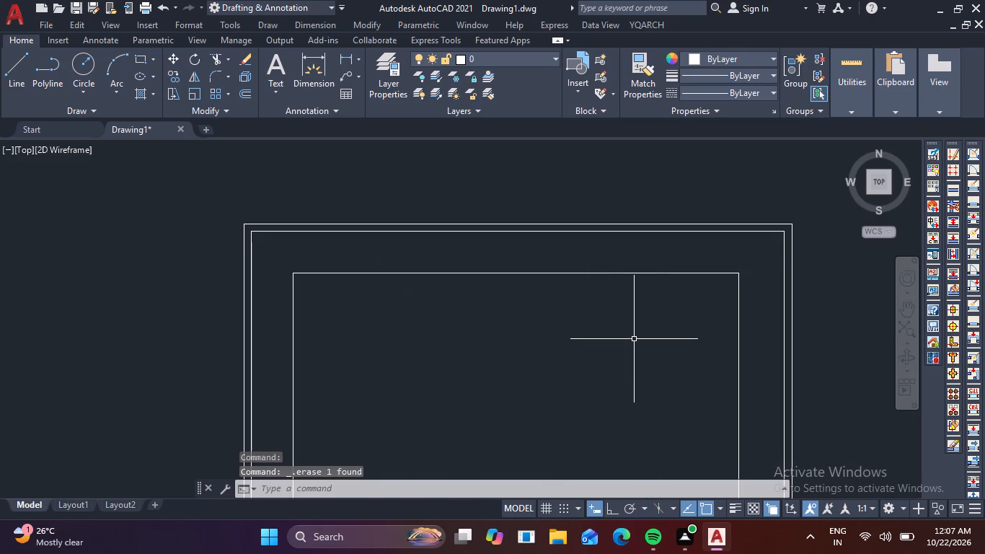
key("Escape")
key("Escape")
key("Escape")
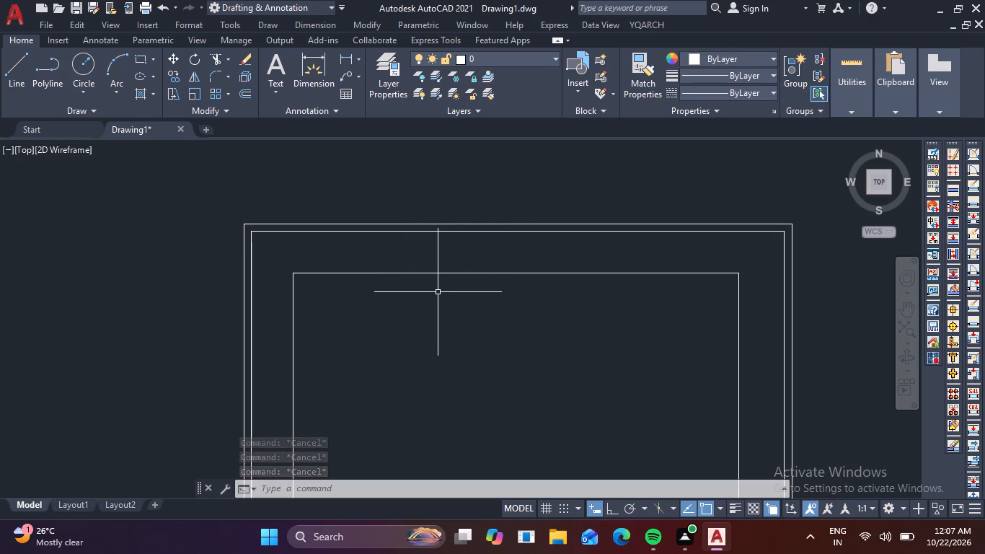
Offset the building outline's top, left and right lines 9" inward for the external wall thickness.
scroll(473, 274, "down", 1)
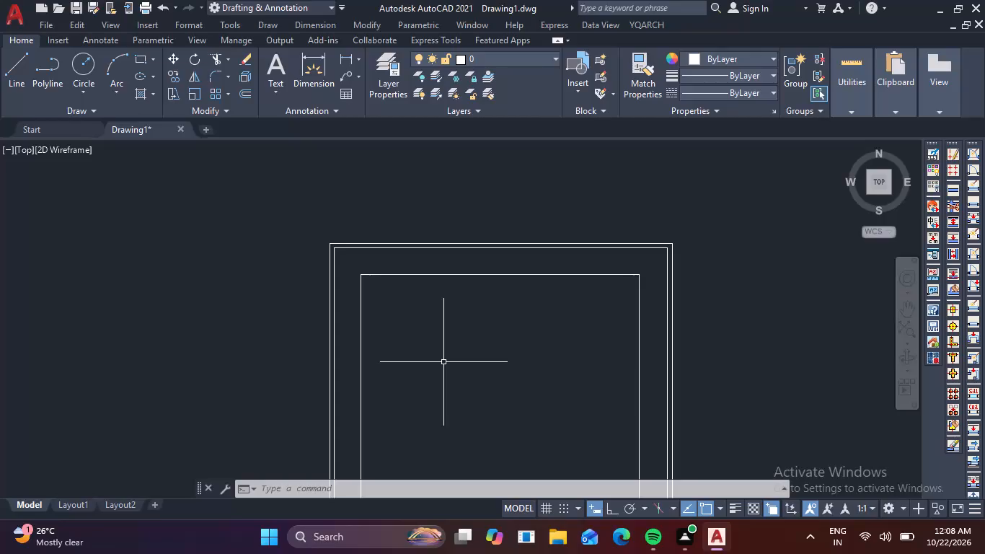
key("o")
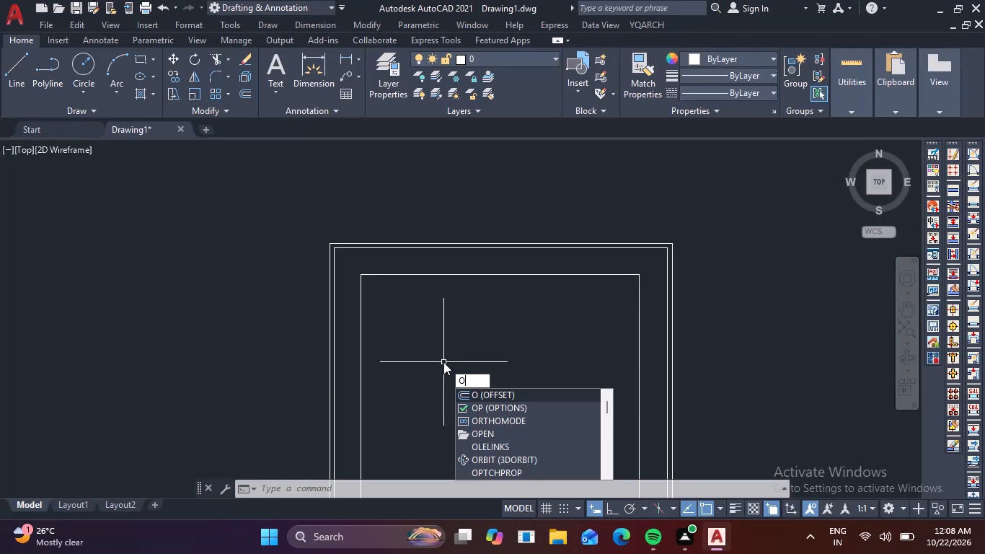
key("Return")
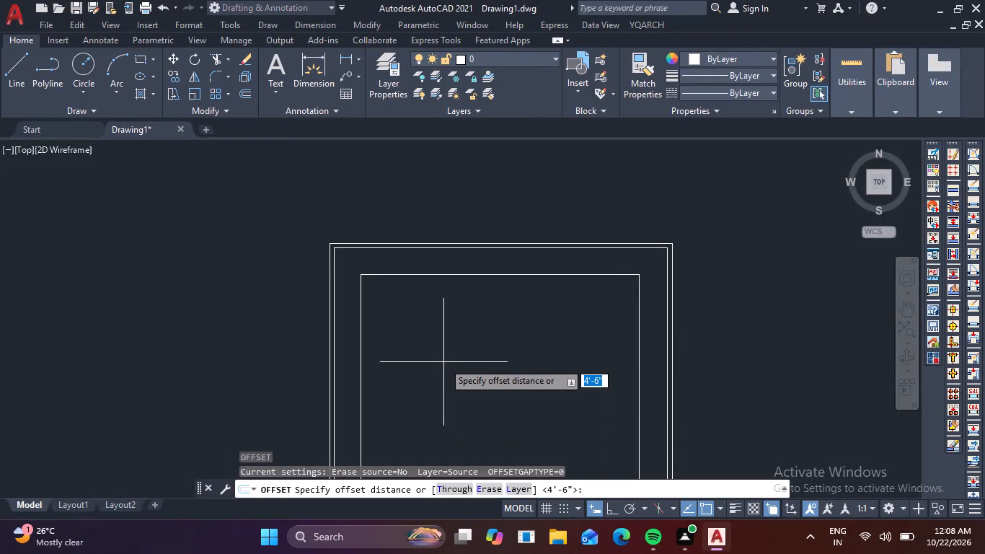
key("9")
key("Return")
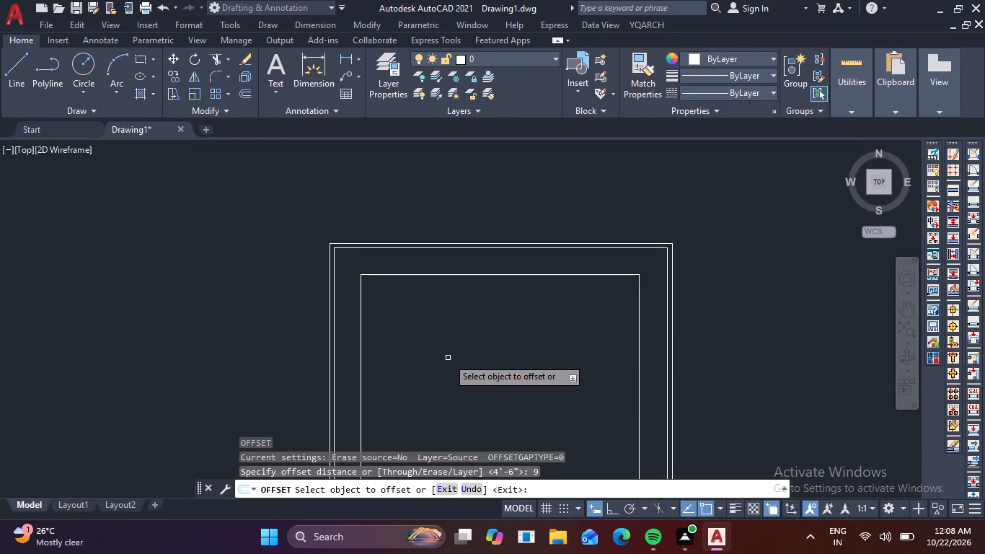
left_click(471, 276)
left_click(475, 312)
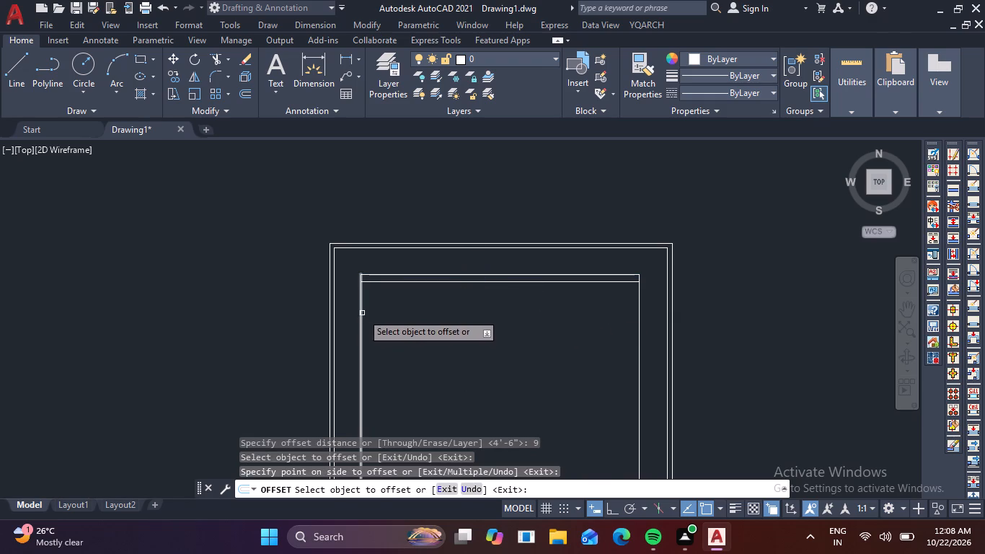
left_click(362, 313)
left_click(460, 318)
left_click(640, 312)
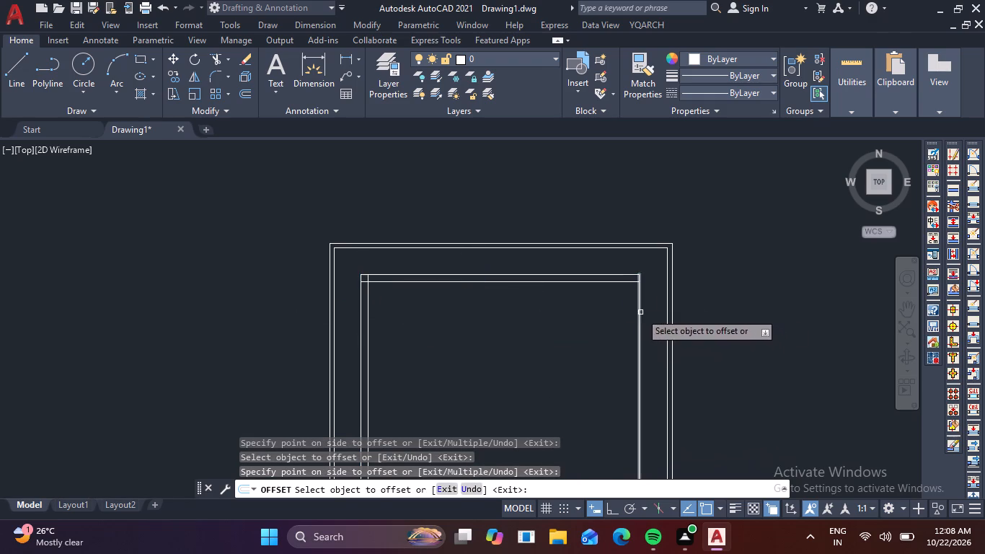
left_click(560, 326)
key("Escape")
Fillet the 9" offset wall lines at zero radius into square top-left and top-right corners.
key("f")
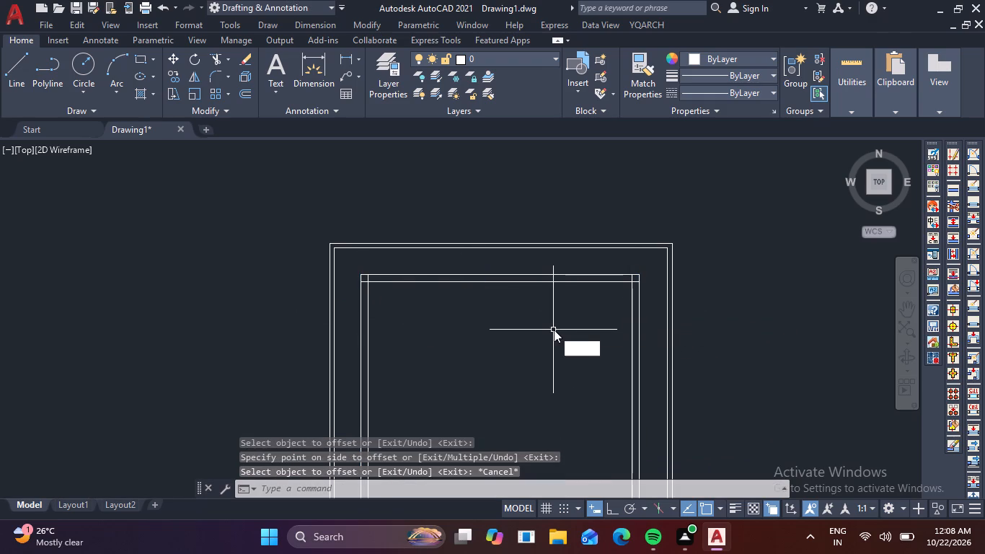
key("space")
scroll(354, 298, "up", 3)
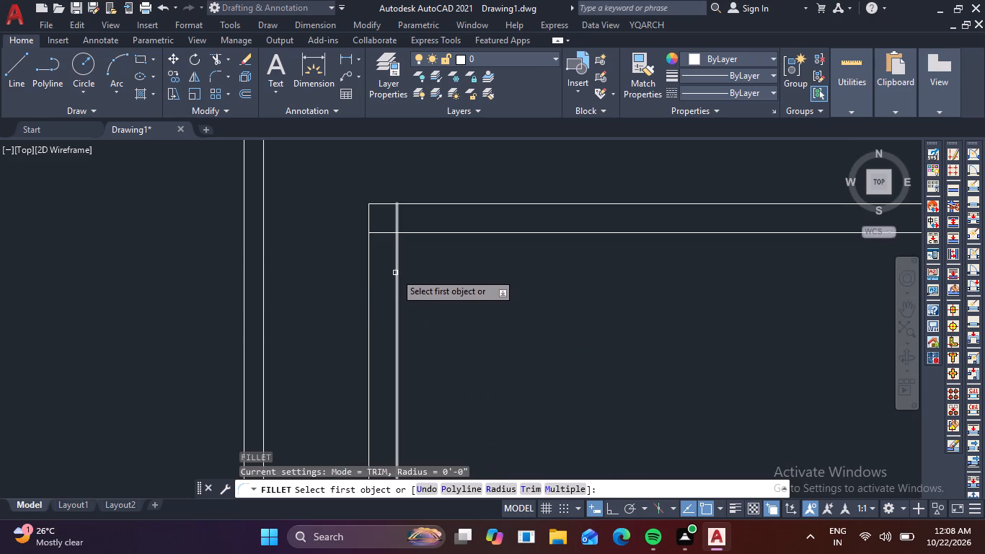
left_click(395, 273)
left_click(441, 233)
key("space")
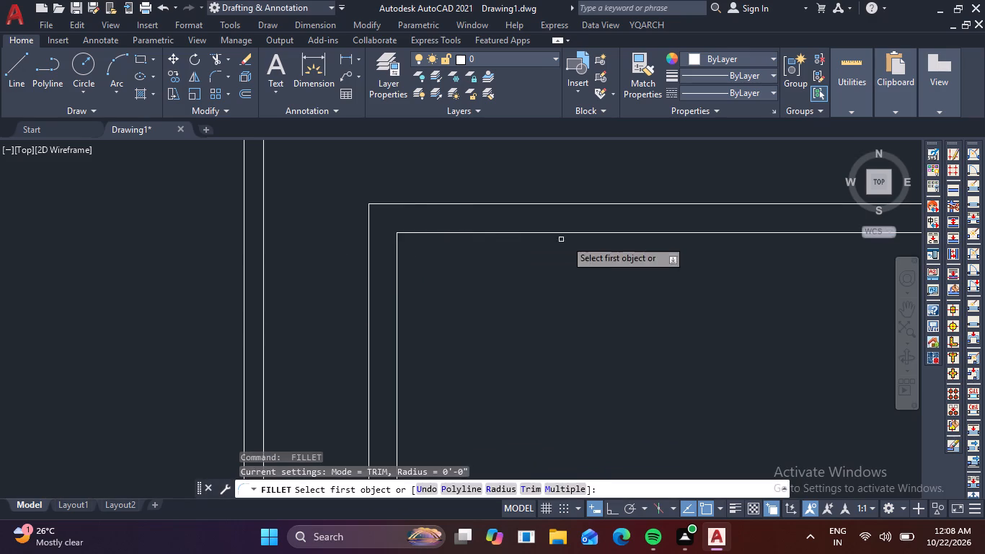
scroll(600, 242, "down", 3)
middle_click_drag(627, 271, 495, 278)
scroll(646, 261, "up", 3)
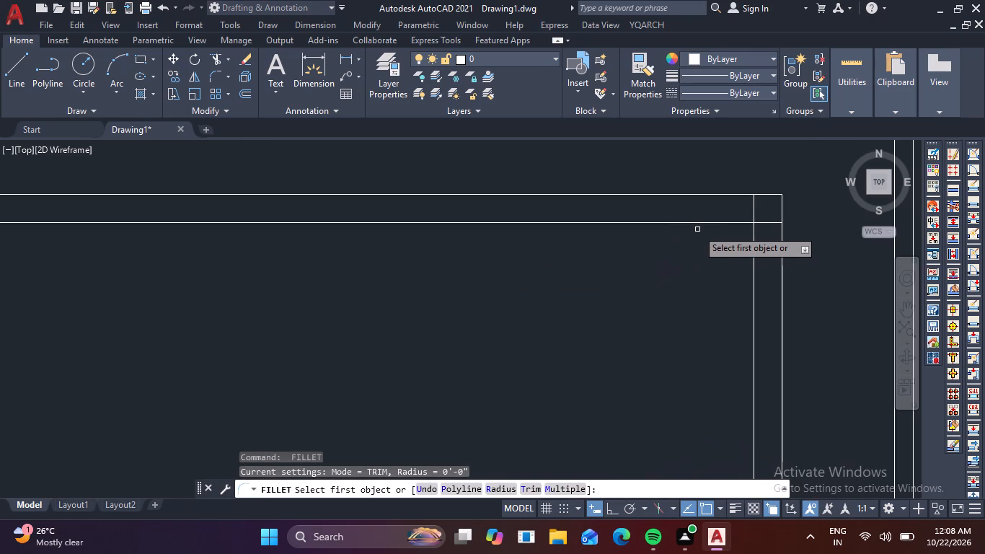
left_click(706, 224)
left_click(754, 252)
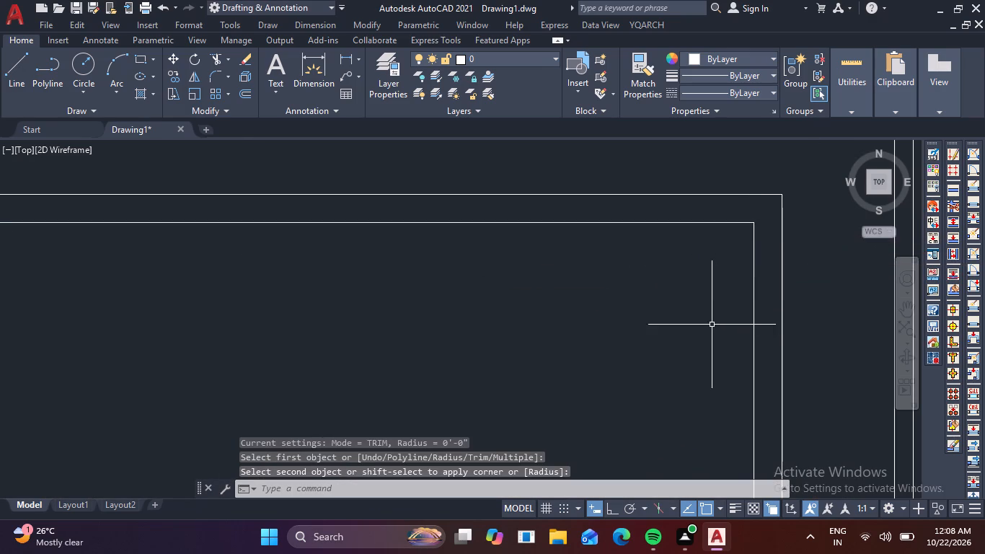
key("Escape")
key("Escape")
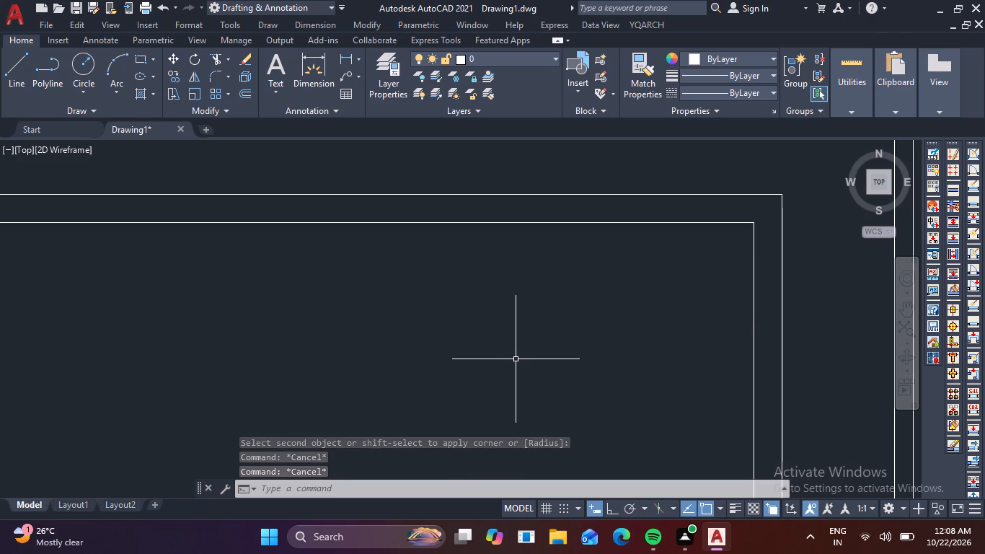
Offset the inner face line of the building's left wall 11' toward the inside of the plan.
scroll(492, 351, "down", 1)
middle_click_drag(418, 366, 431, 368)
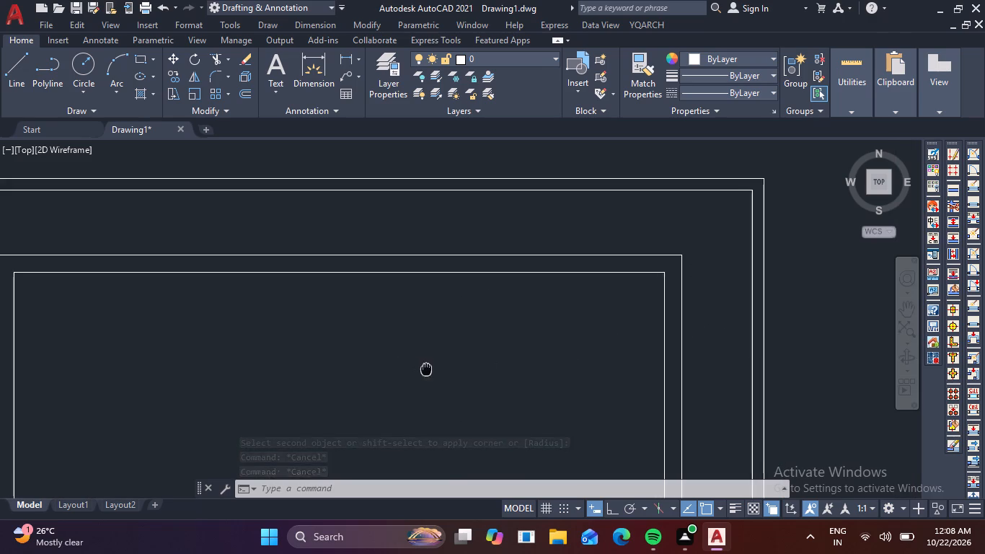
middle_click_drag(431, 368, 643, 317)
key("o")
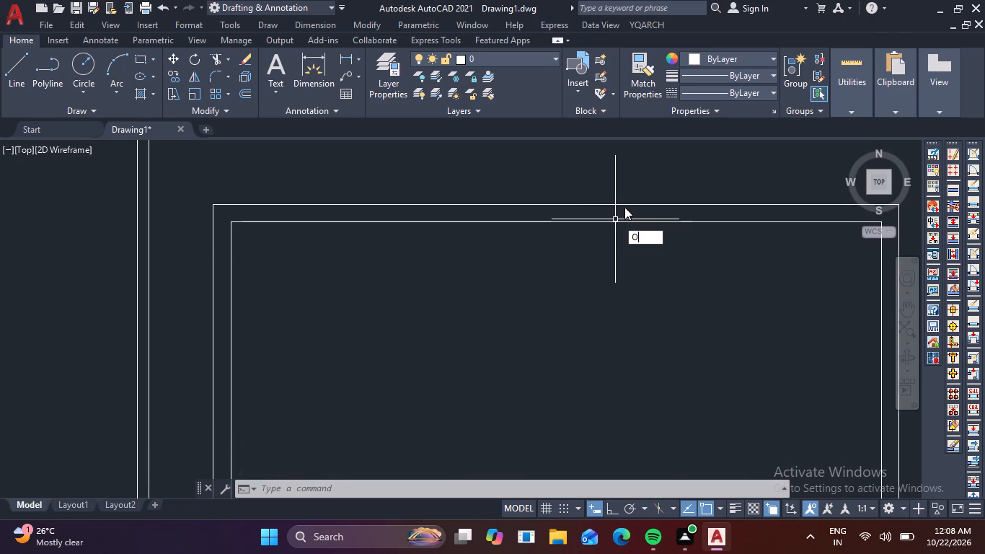
key("Return")
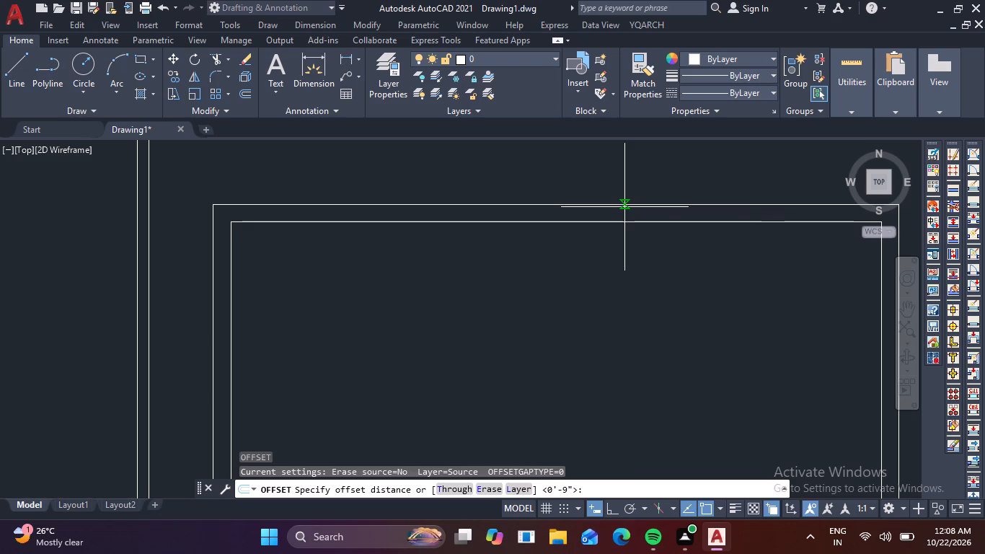
key("1")
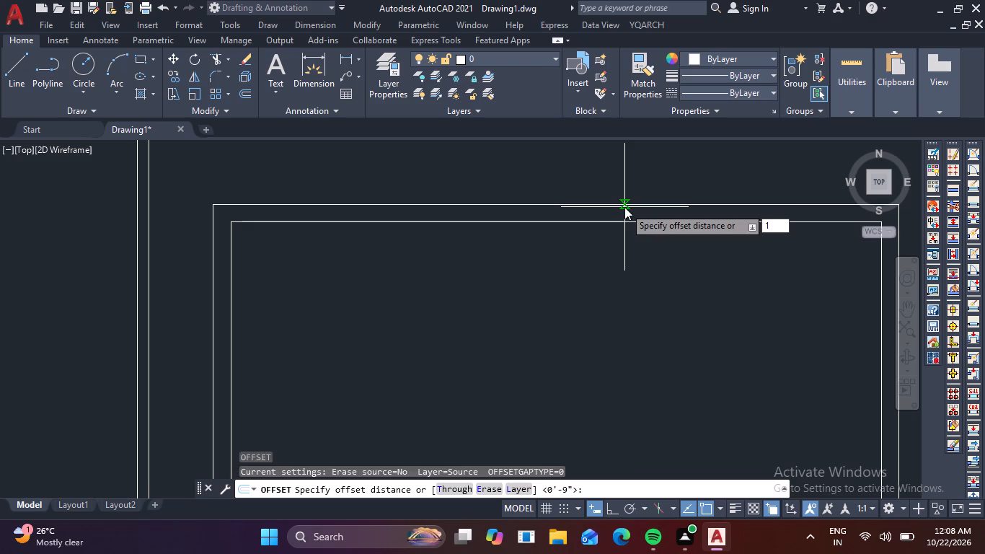
type("1'")
key("Return")
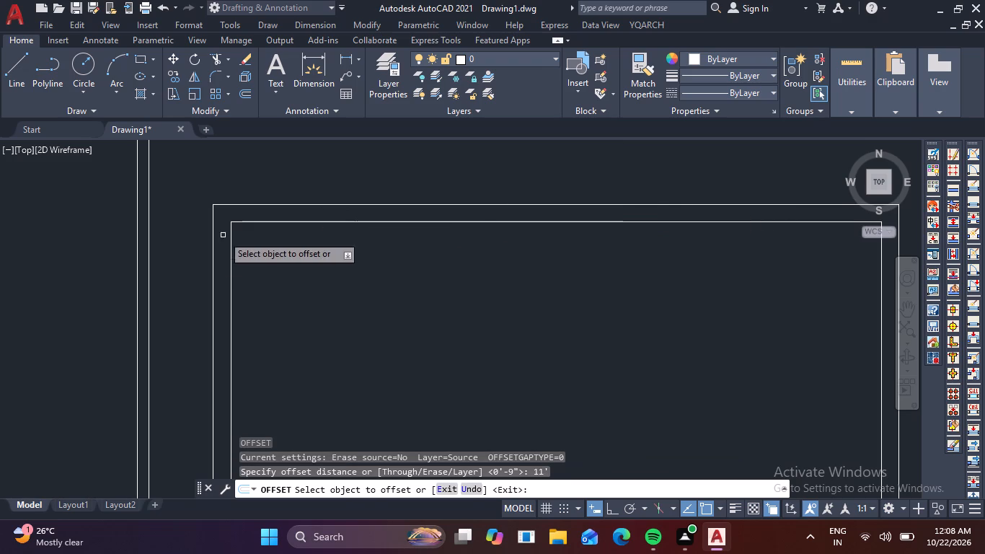
left_click(230, 257)
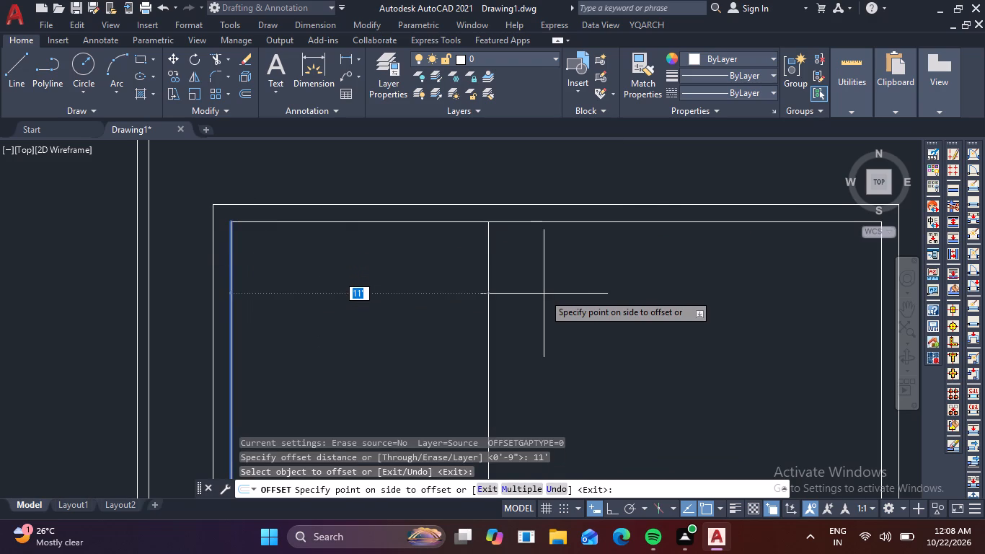
left_click(544, 294)
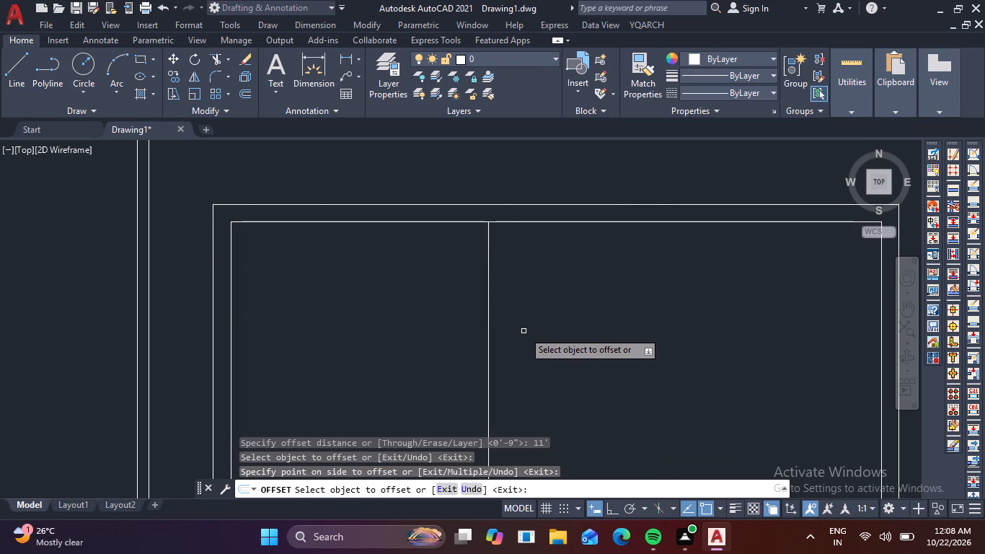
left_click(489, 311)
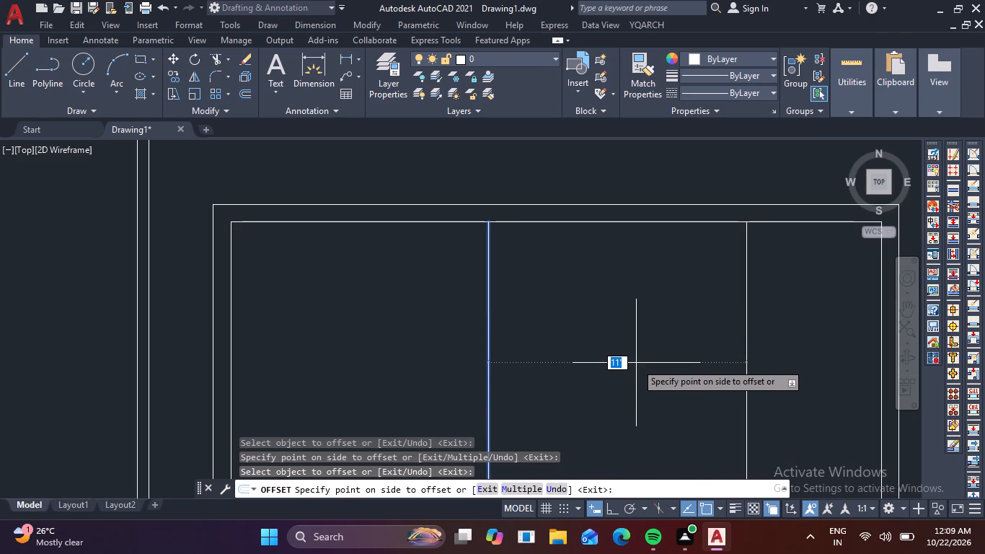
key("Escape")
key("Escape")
Change the drawing's length unit type to Architectural.
type("UN")
key("space")
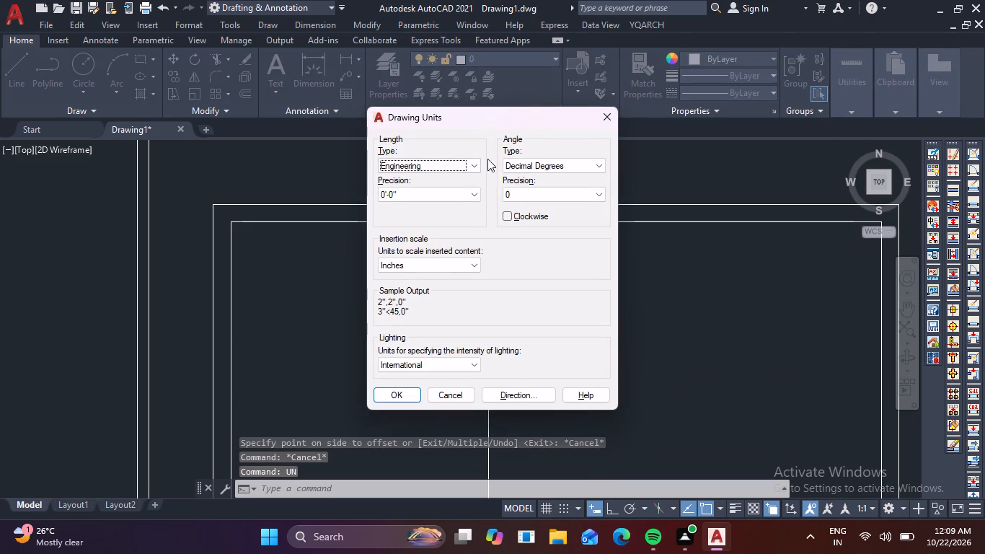
left_click(480, 162)
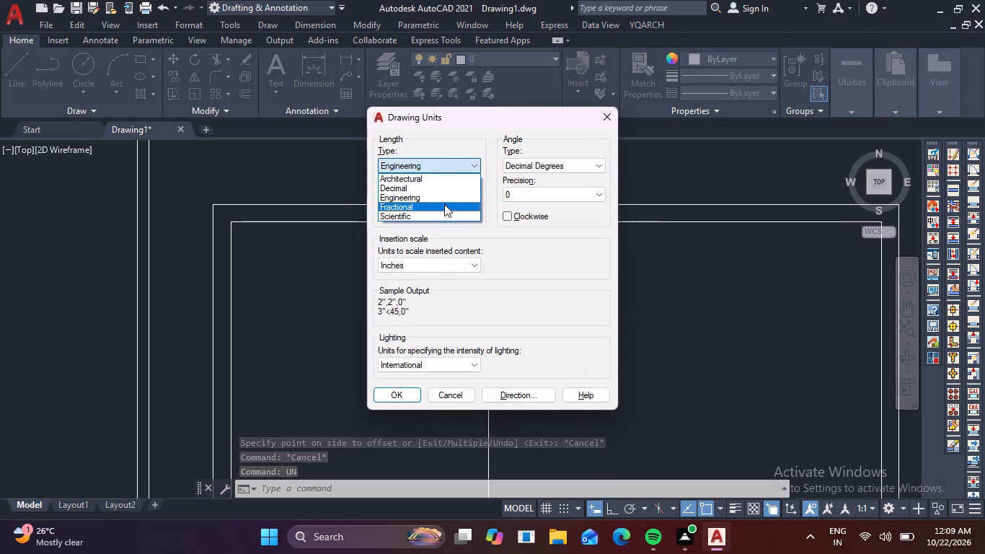
left_click(448, 175)
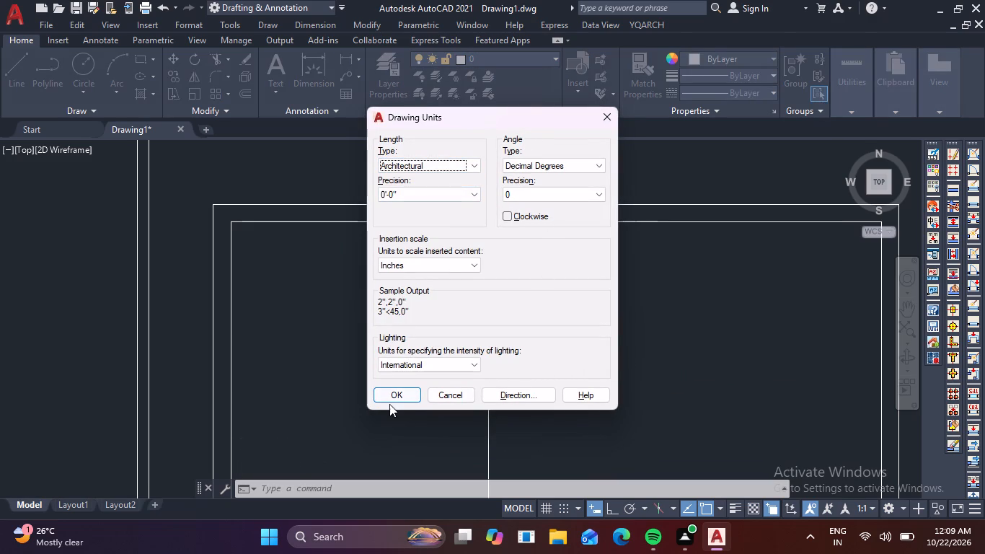
left_click(402, 393)
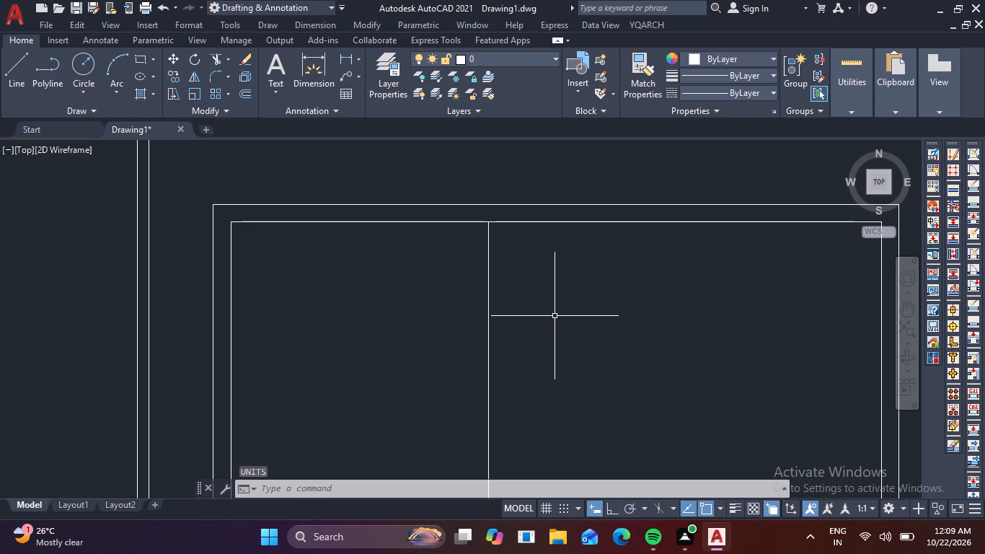
Offset the vertical room-division line 4-1/2" to its right to give the first partition its thickness.
key("o")
key("Return")
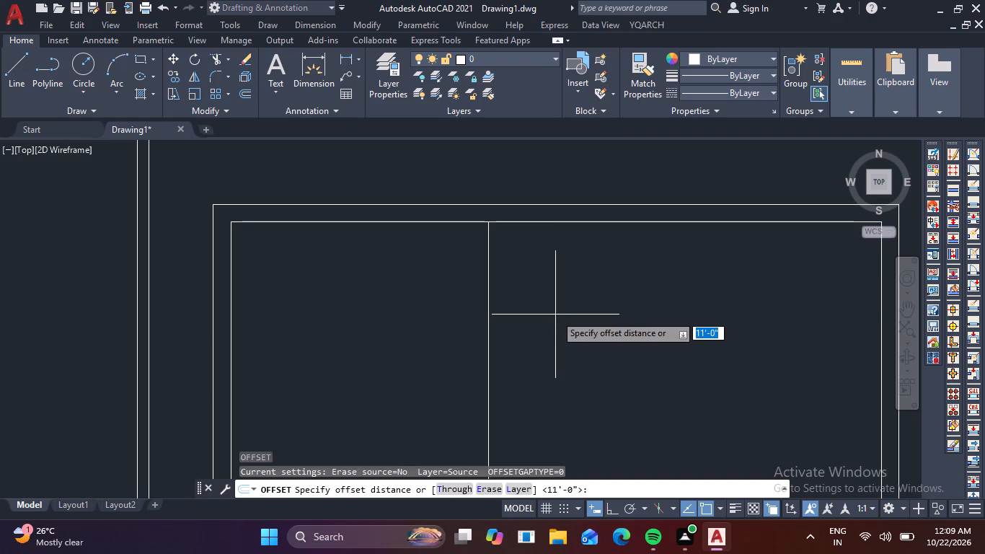
type("4-1/2")
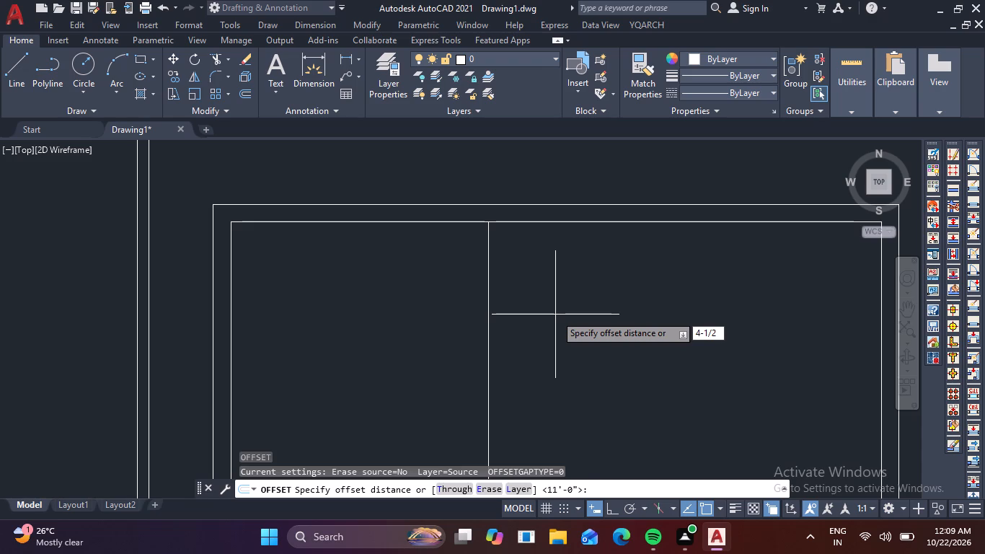
key("Return")
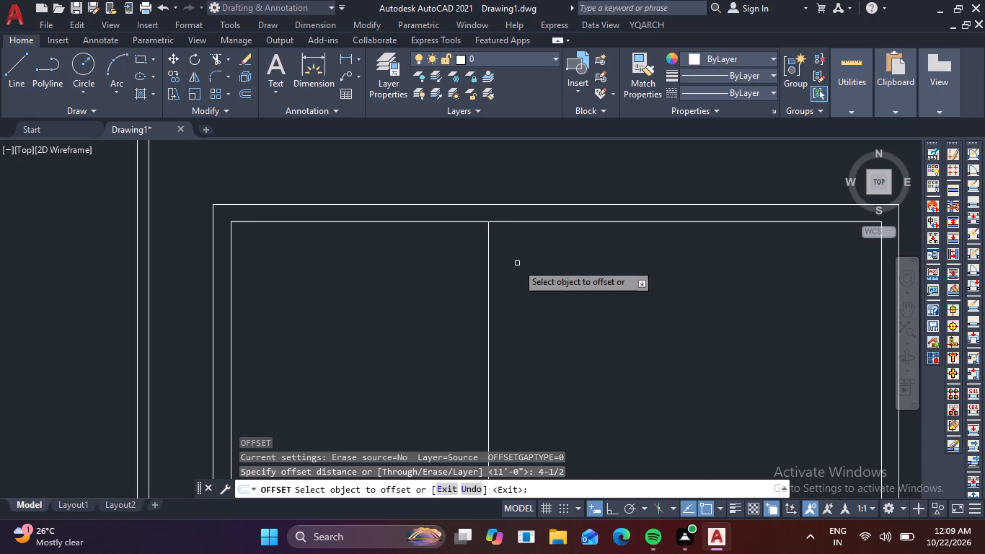
left_click(487, 260)
left_click(583, 273)
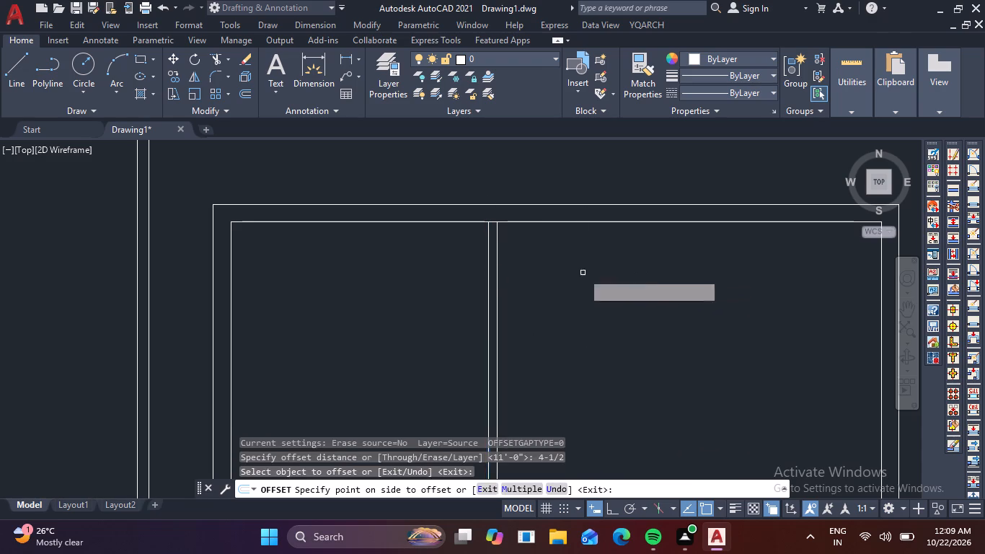
Create a second vertical partition by offsetting the first partition's right face 4'6" to the right, with 4-1/2" wall thickness.
left_click(499, 252)
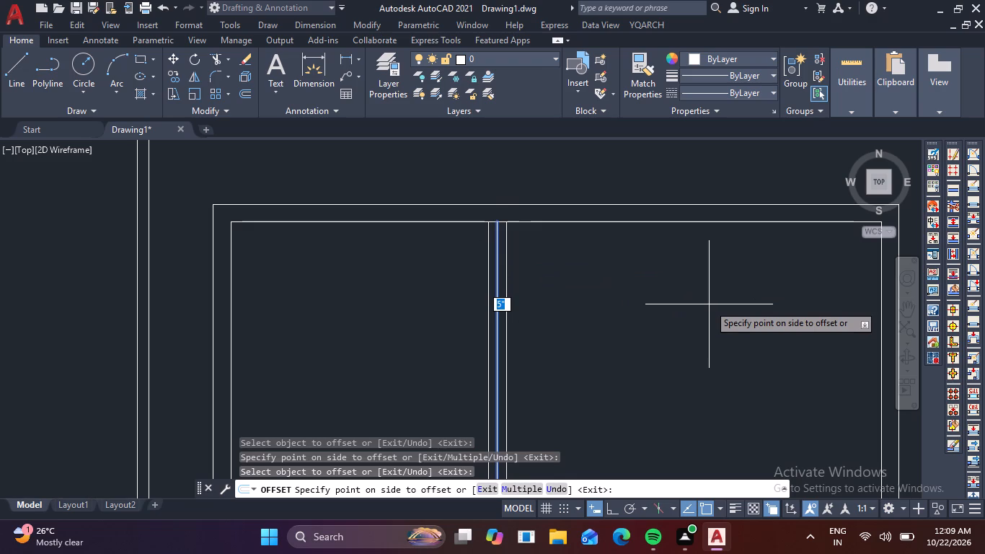
type("4'")
type("6")
key("space")
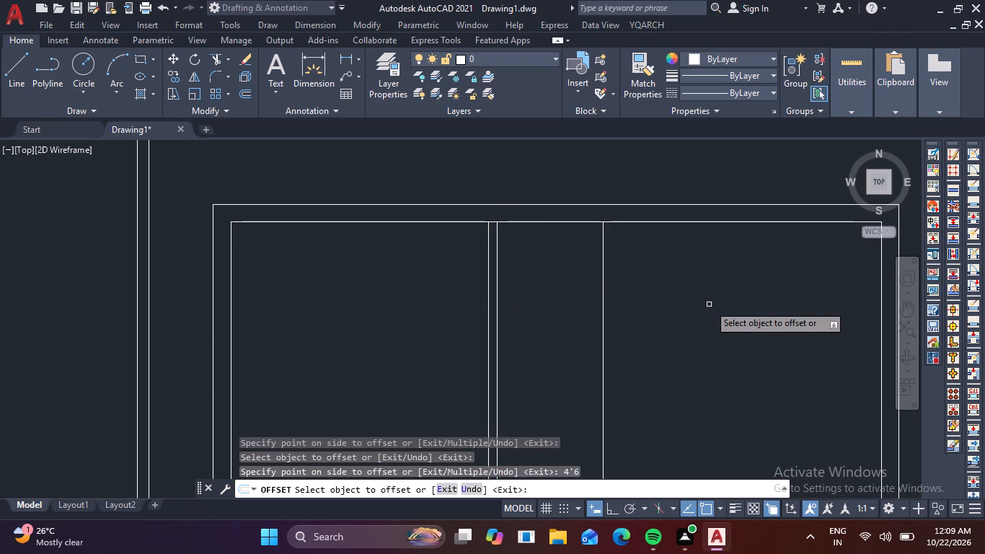
left_click(603, 297)
left_click(671, 300)
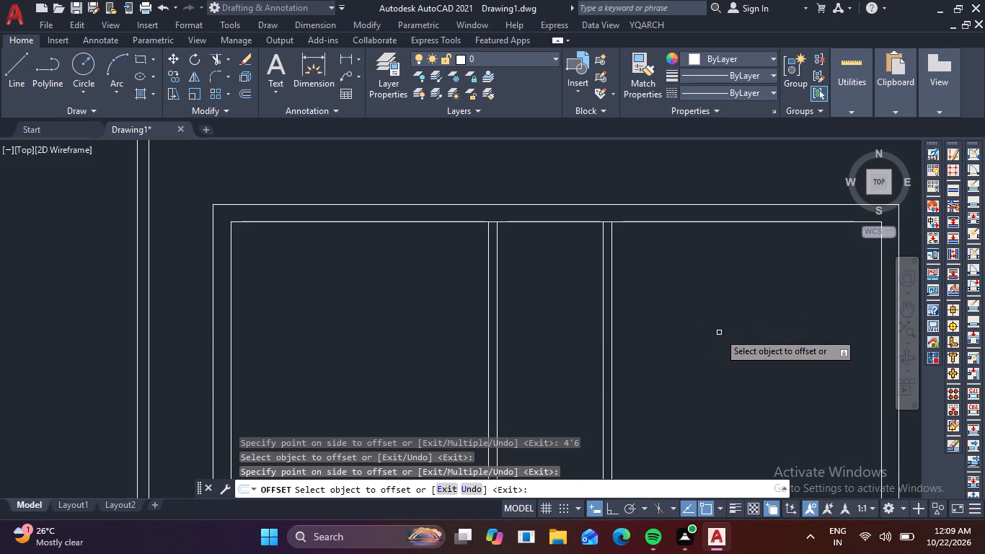
key("Escape")
Measure the clear spacing between the two vertical partitions with the quick measure tool.
left_click(851, 107)
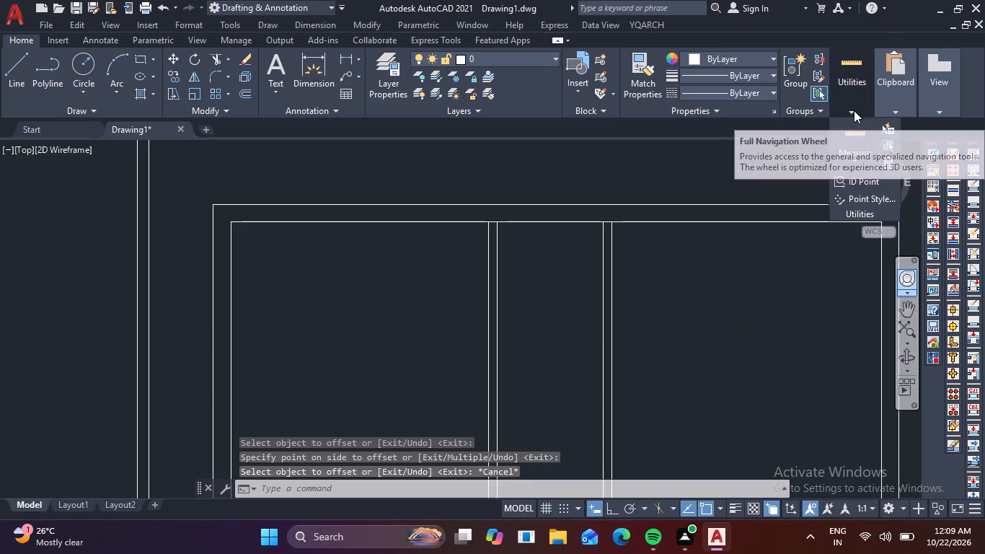
left_click(856, 131)
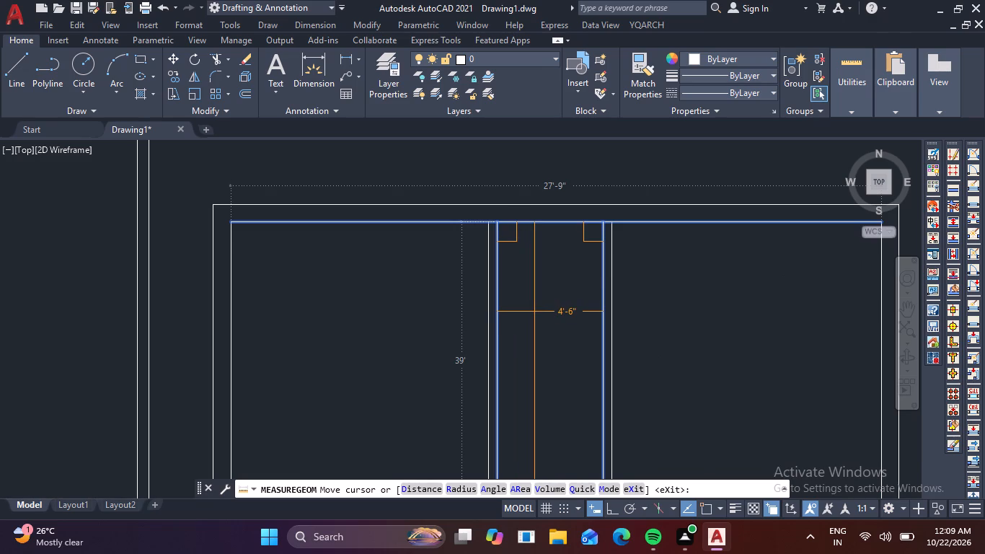
key("Escape")
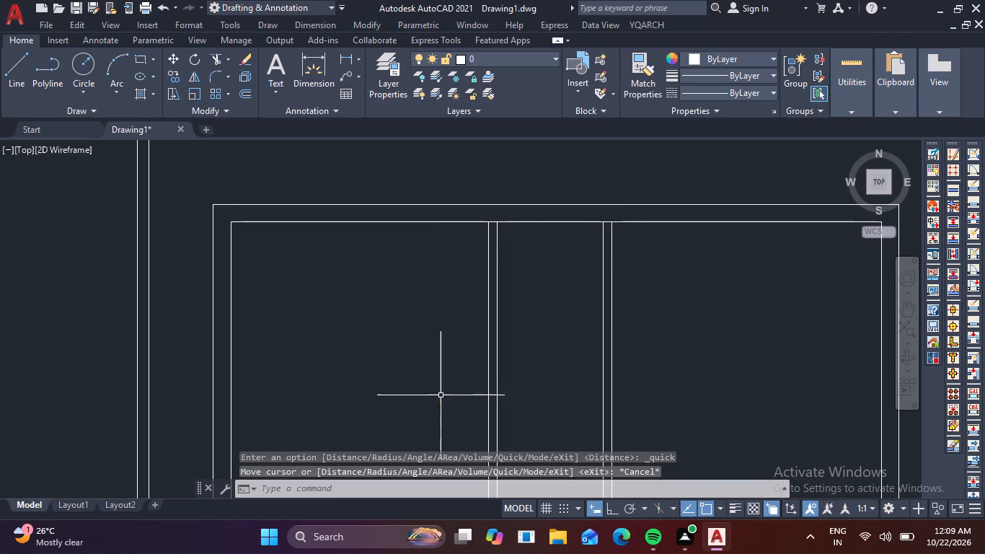
key("Escape")
Trim the top wall's inner face line where each of the two vertical partitions meets it.
key("t")
key("r")
key("space")
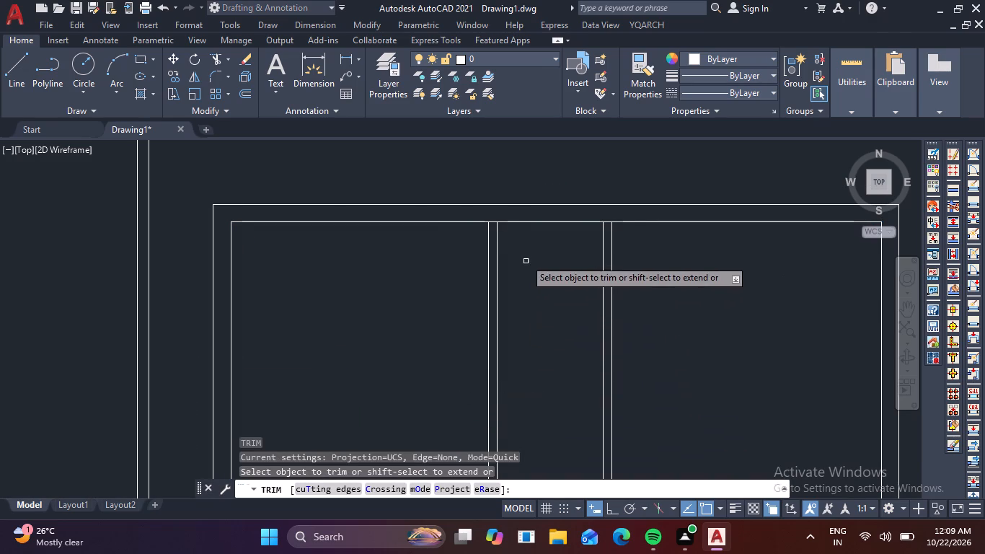
scroll(504, 237, "up", 2)
left_click(471, 201)
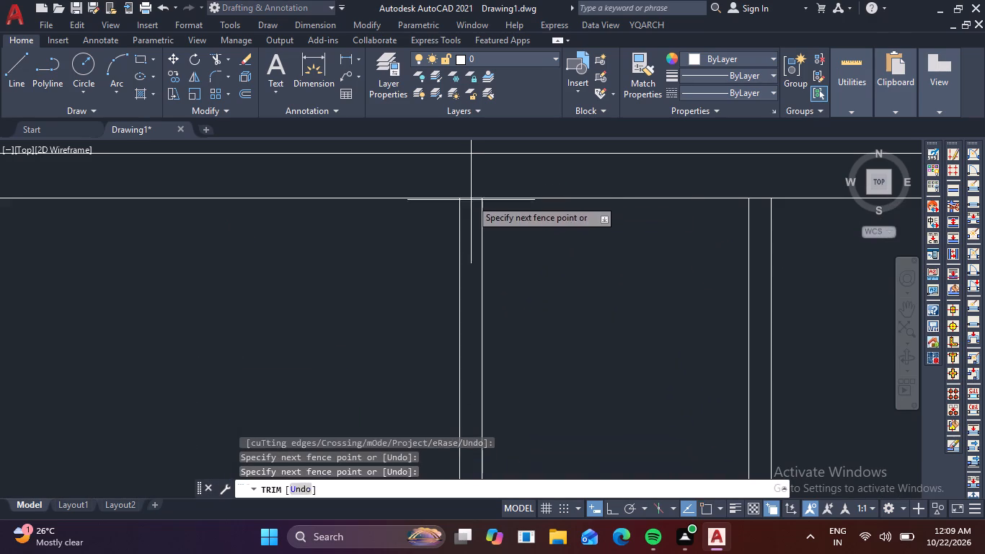
left_click(471, 188)
scroll(469, 189, "down", 2)
scroll(583, 206, "up", 4)
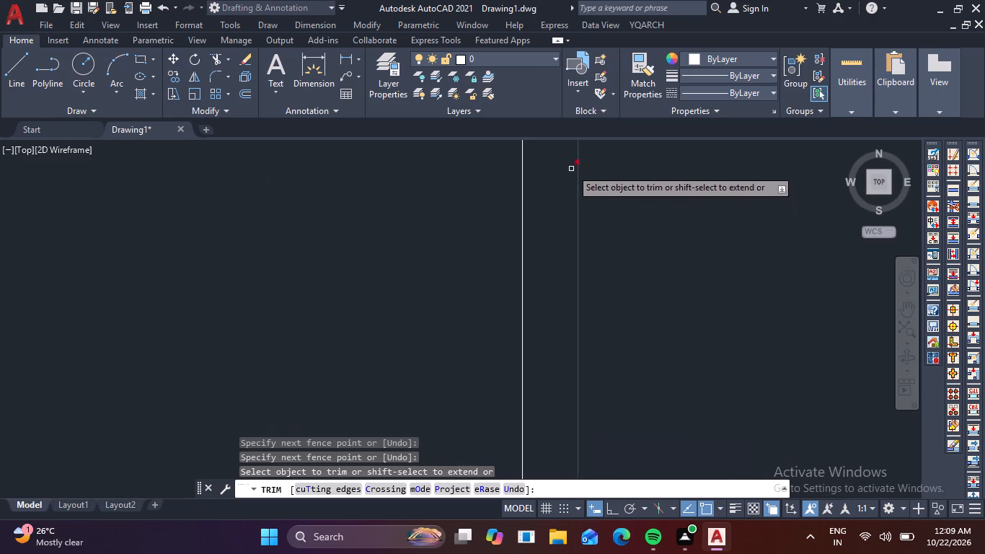
scroll(542, 195, "down", 1)
middle_click_drag(483, 214, 469, 284)
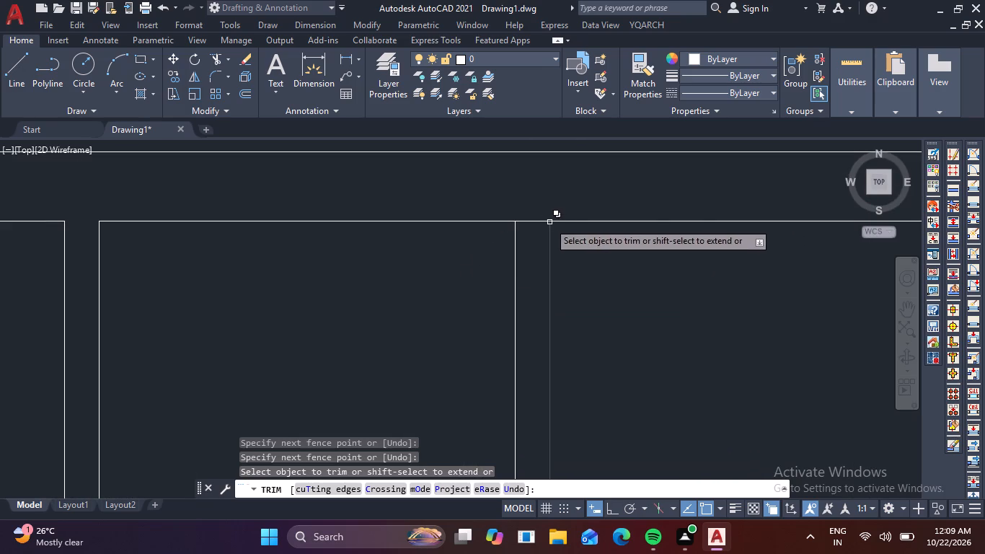
left_click(527, 237)
left_click(518, 209)
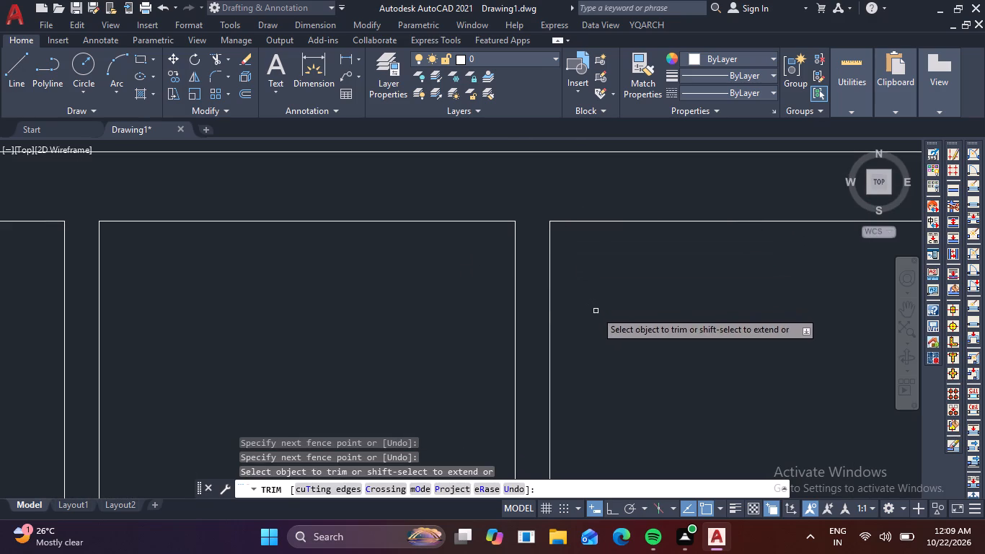
key("Escape")
key("Escape")
key("Escape")
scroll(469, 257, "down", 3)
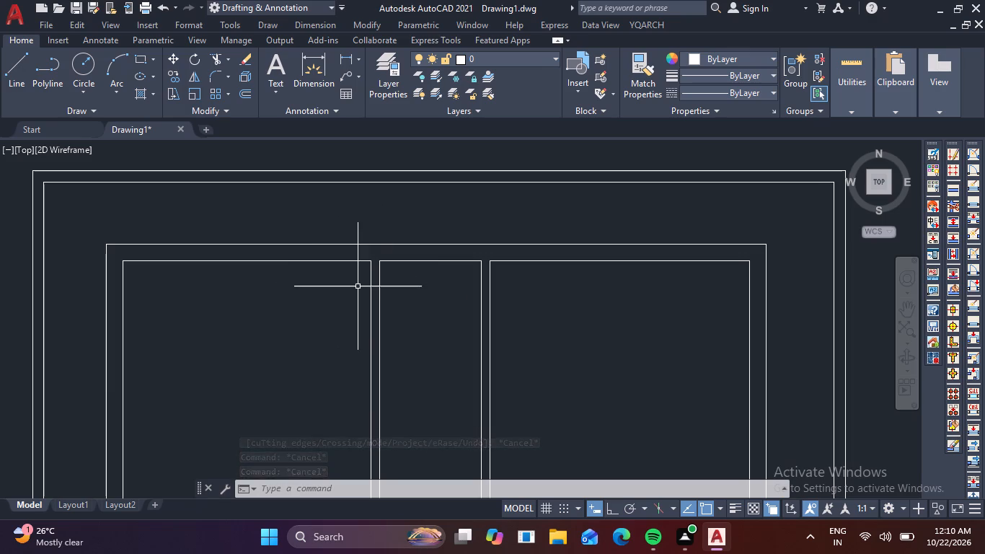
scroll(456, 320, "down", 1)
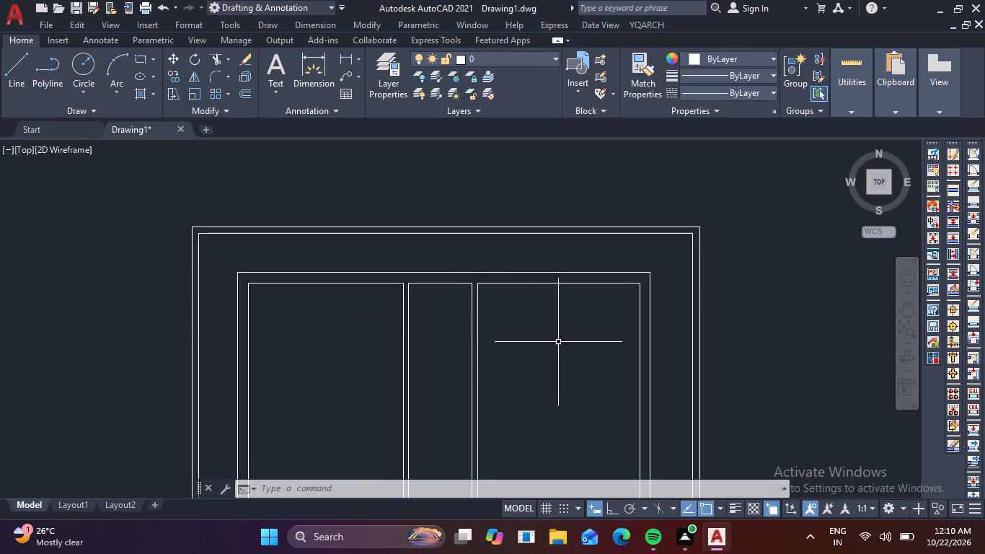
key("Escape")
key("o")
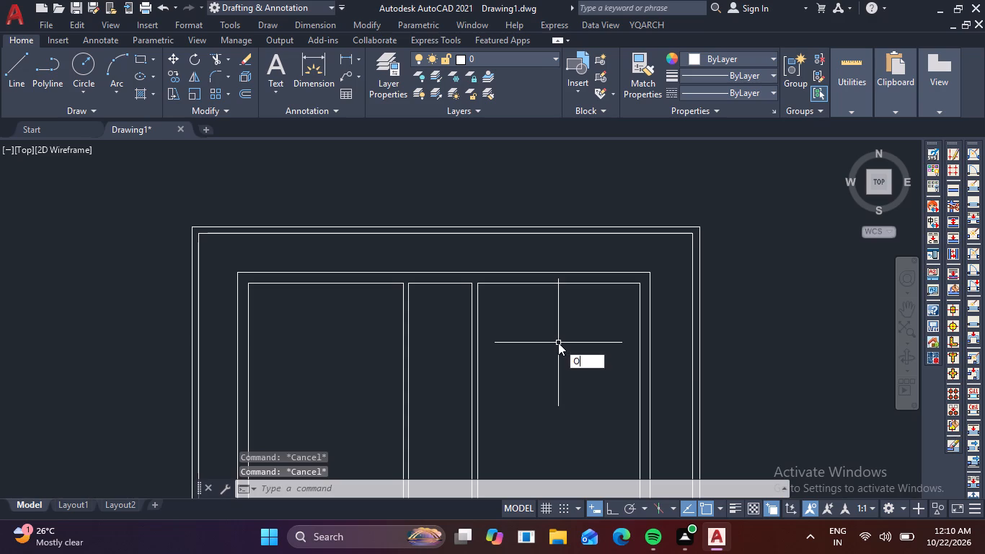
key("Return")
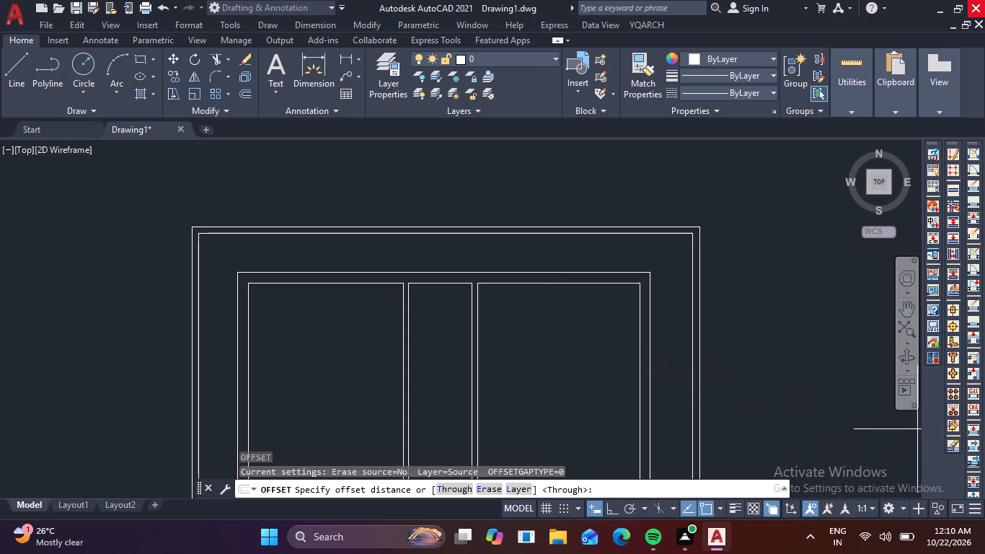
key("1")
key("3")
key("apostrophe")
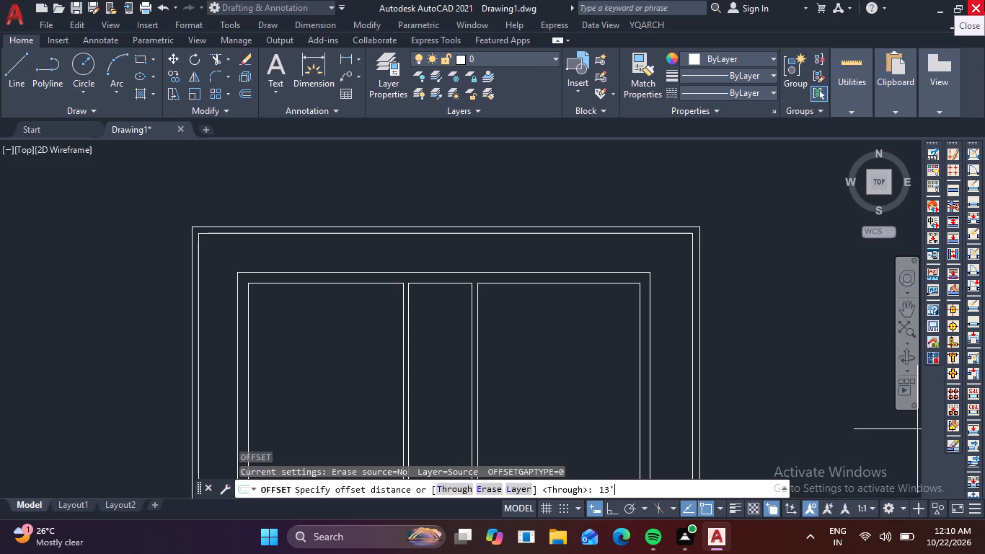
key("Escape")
Offset the left room's top inner wall line 13'6" downward to set the room's depth.
key("o")
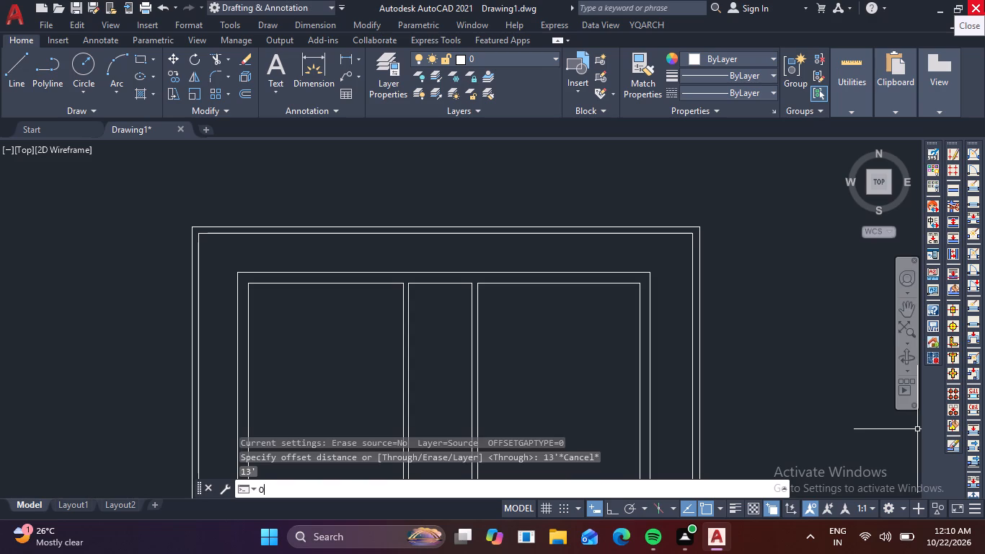
key("Return")
type("13'6")
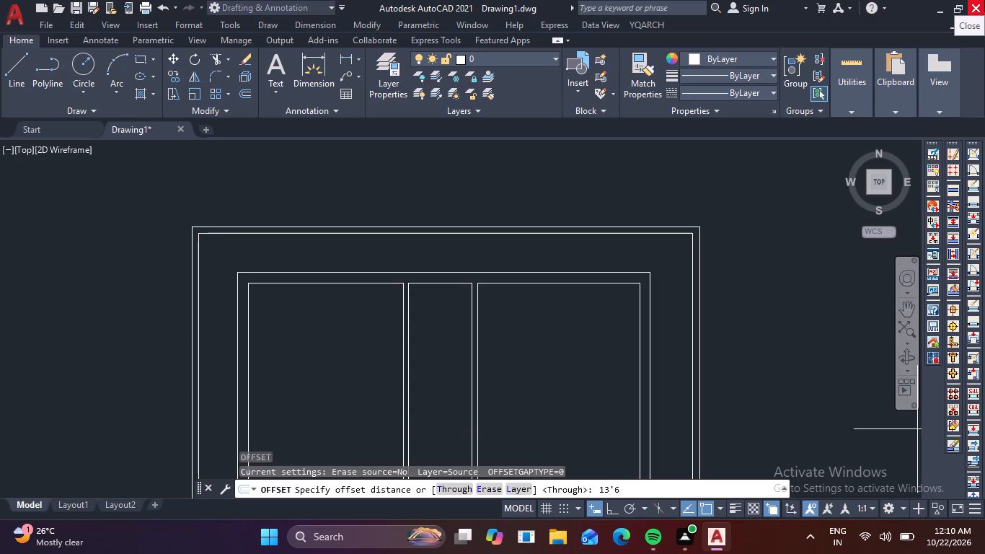
key("space")
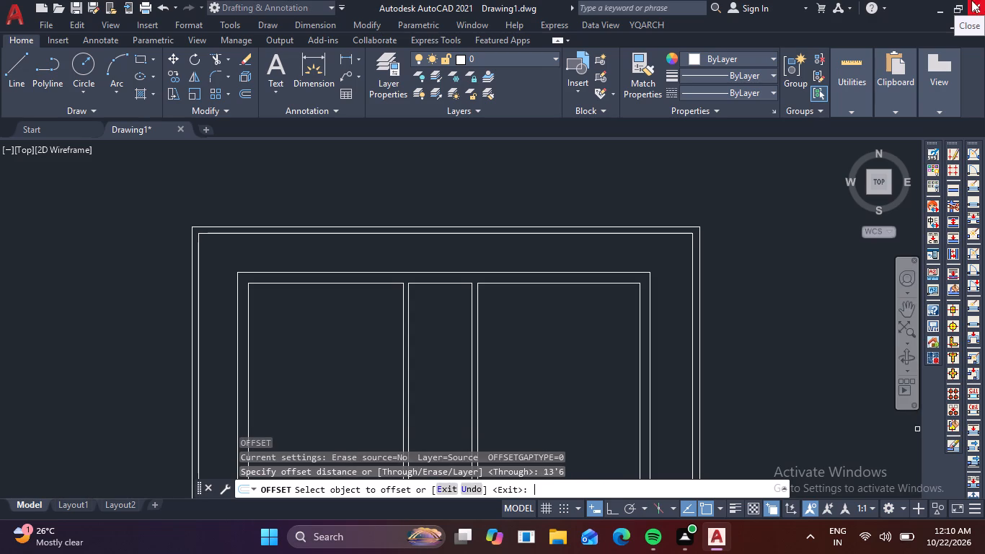
left_click(350, 286)
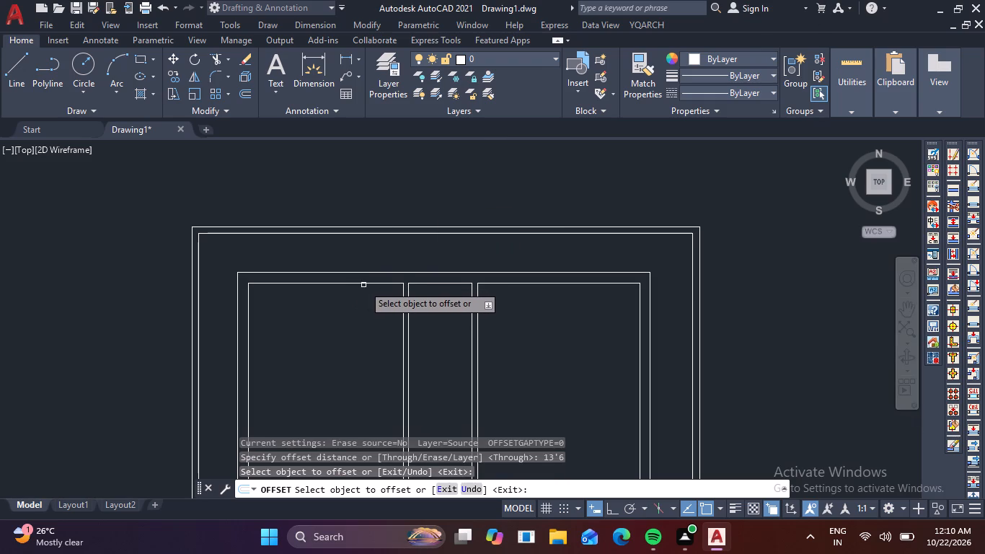
left_click(364, 283)
left_click(371, 345)
Offset the left room's new horizontal line 4-1/2" downward to form the cross partition's thickness.
scroll(373, 351, "down", 2)
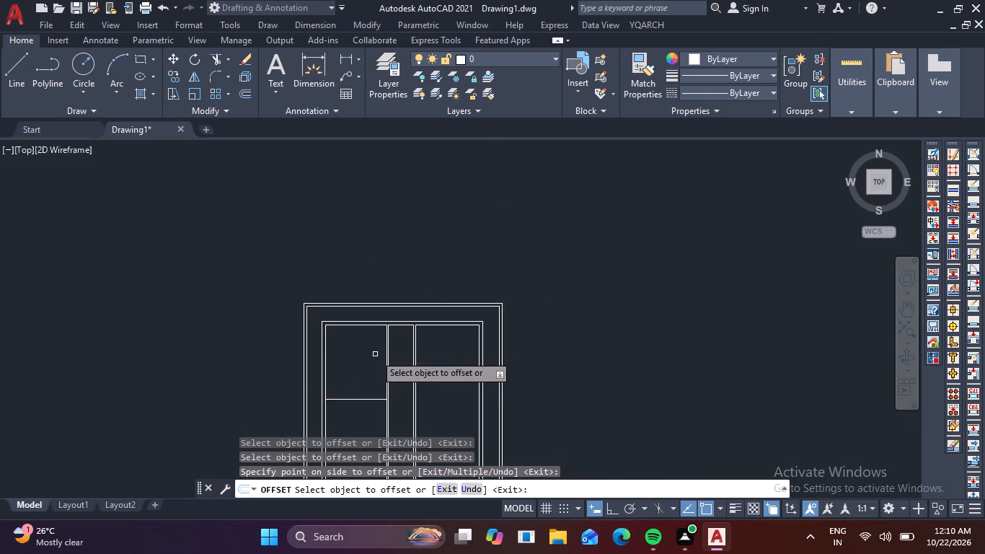
middle_click_drag(374, 354, 371, 272)
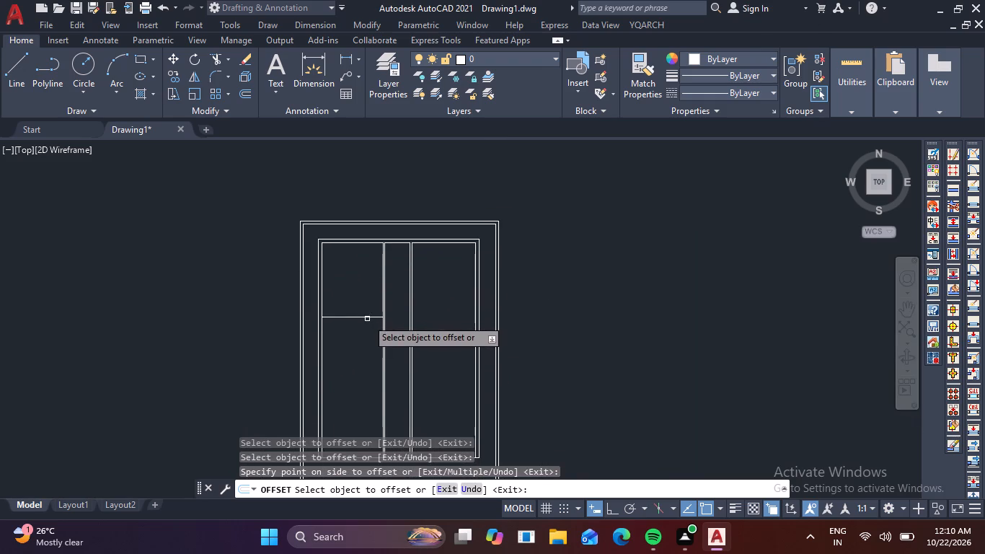
left_click(367, 319)
type("4-")
key("1")
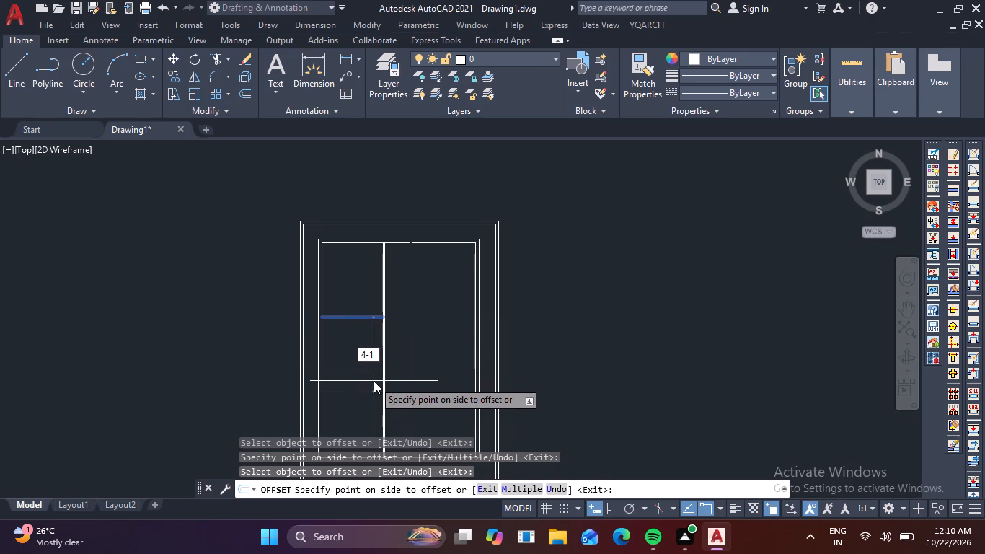
type("/2")
key("space")
scroll(386, 312, "up", 3)
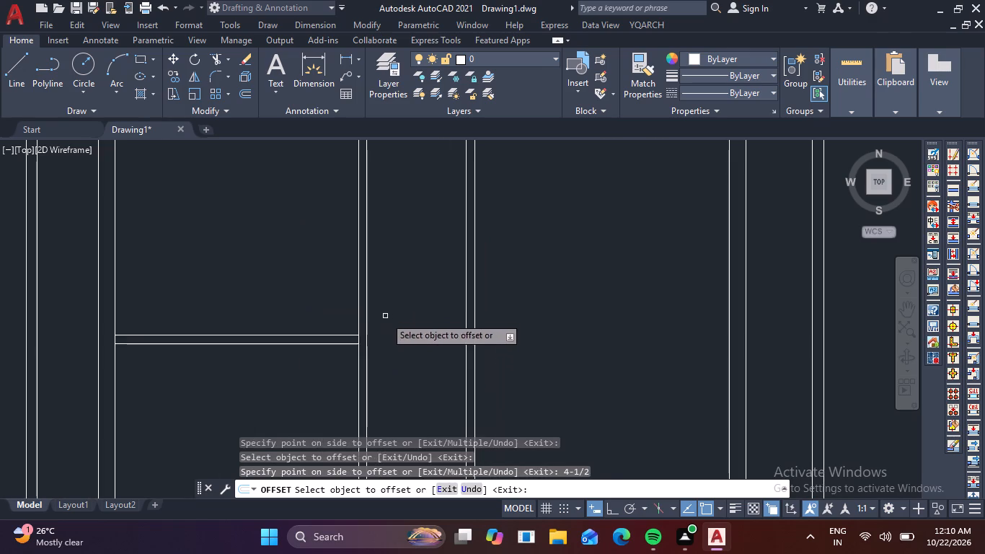
Offset the top inner wall line of the narrow middle bay 8' downward, with the offset distance set to 4-1/2".
key("Escape")
key("Escape")
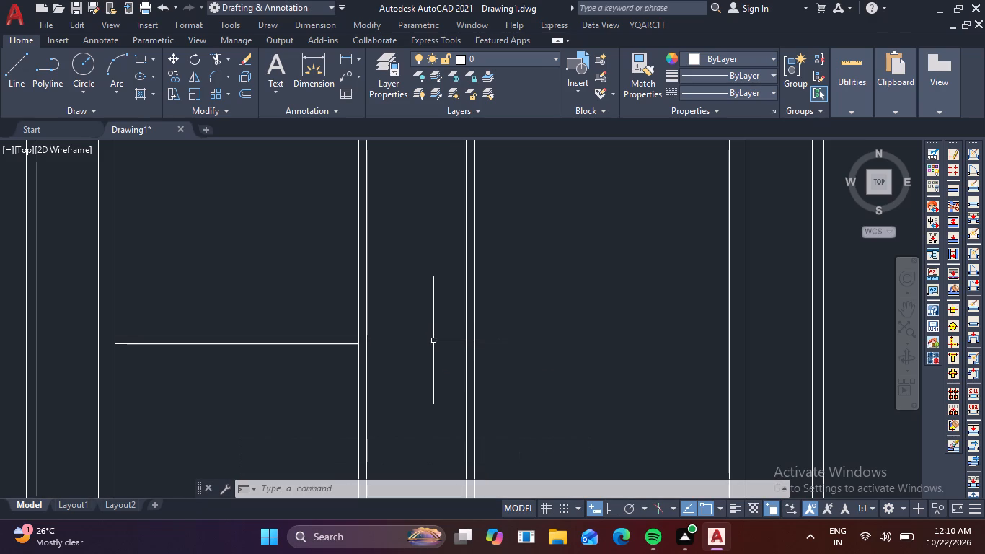
key("o")
key("Return")
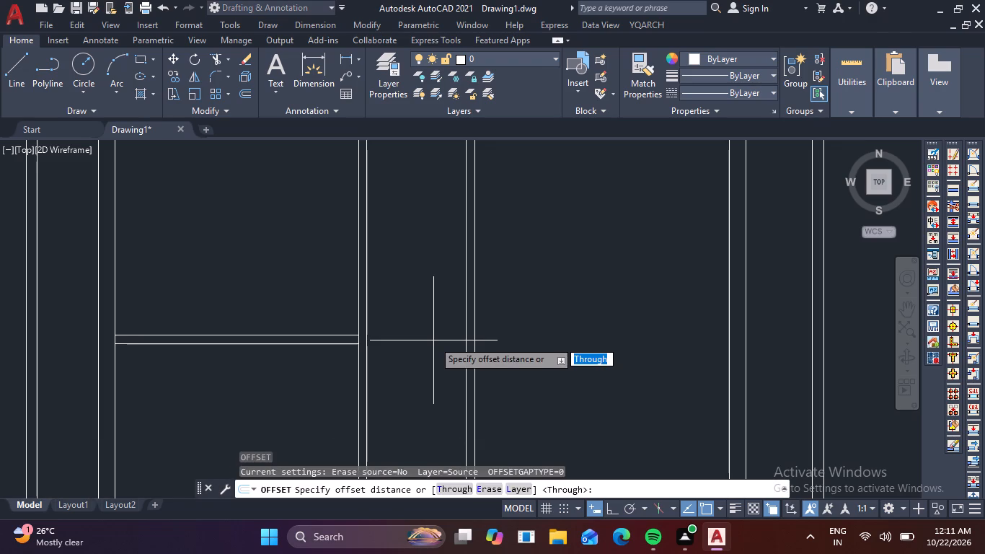
key("4")
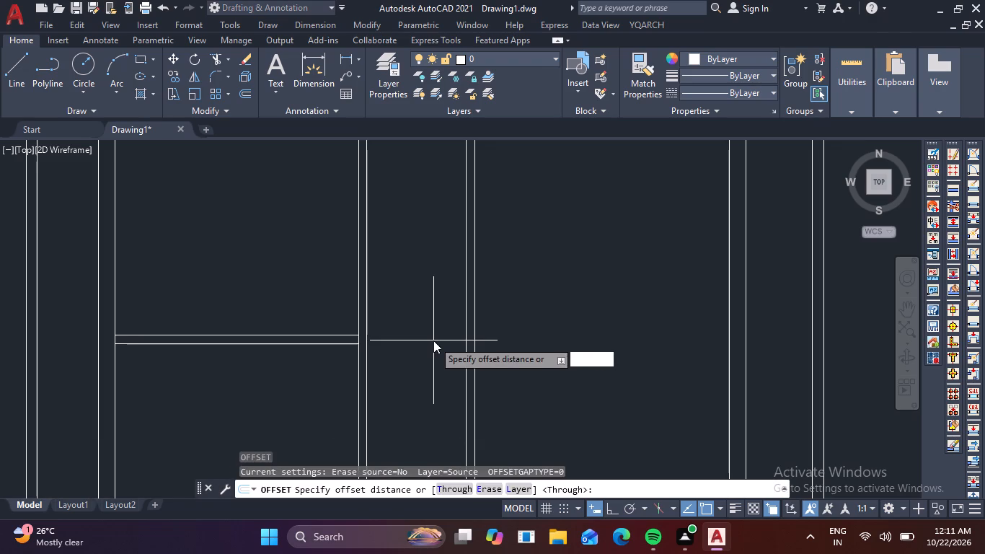
type("-1/2")
key("space")
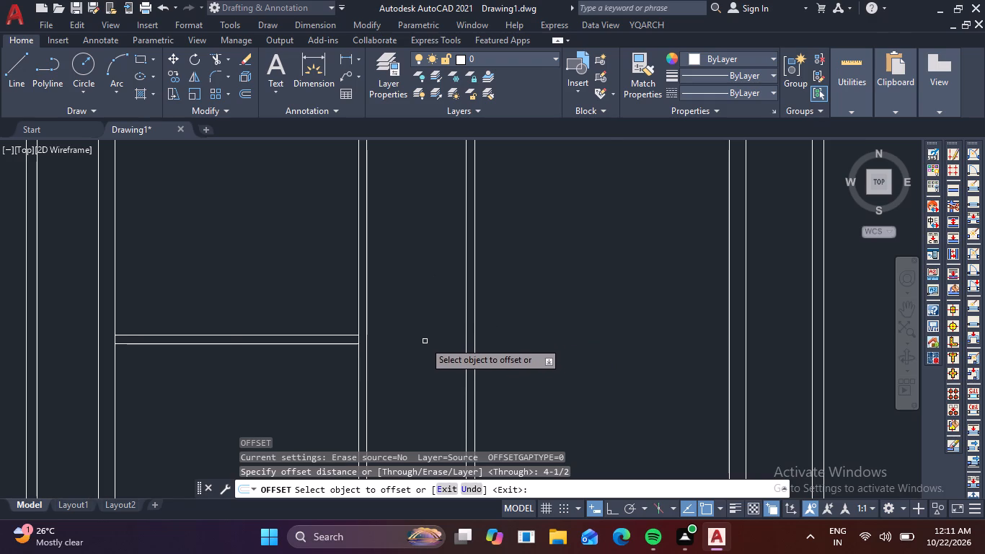
scroll(422, 330, "down", 1)
middle_click_drag(443, 196, 428, 244)
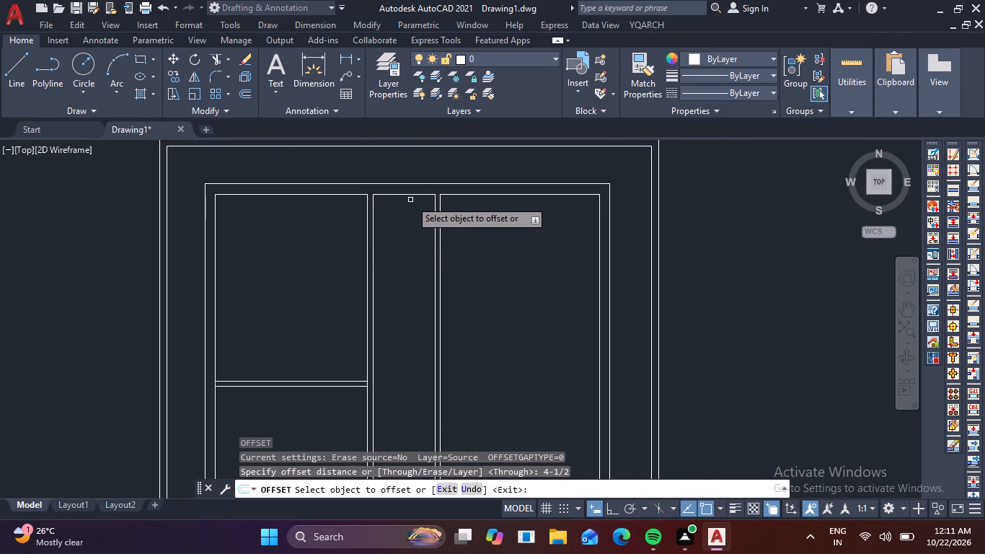
left_click(411, 195)
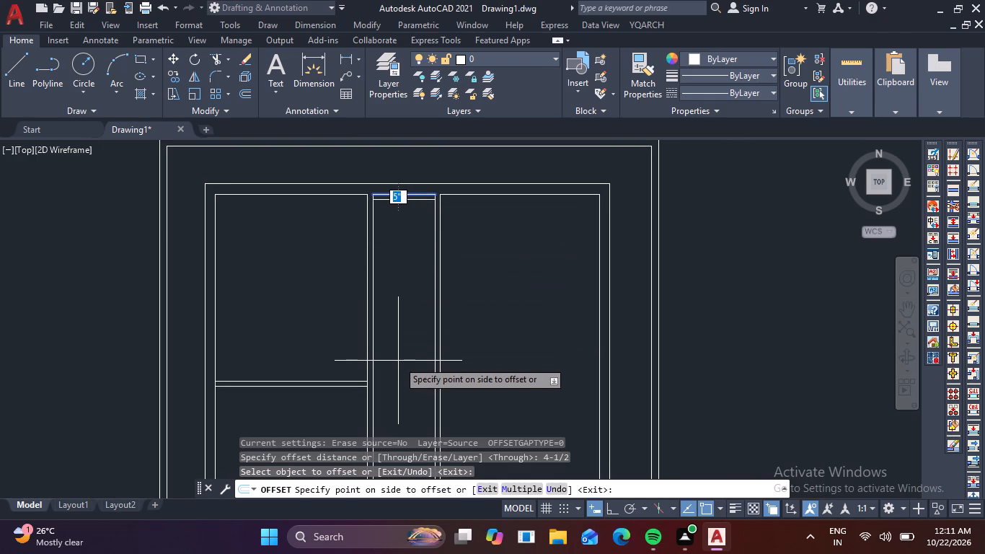
type("8'")
key("space")
Offset the middle bay's new horizontal line 4-1/2" downward to form the cross partition's thickness.
left_click(420, 305)
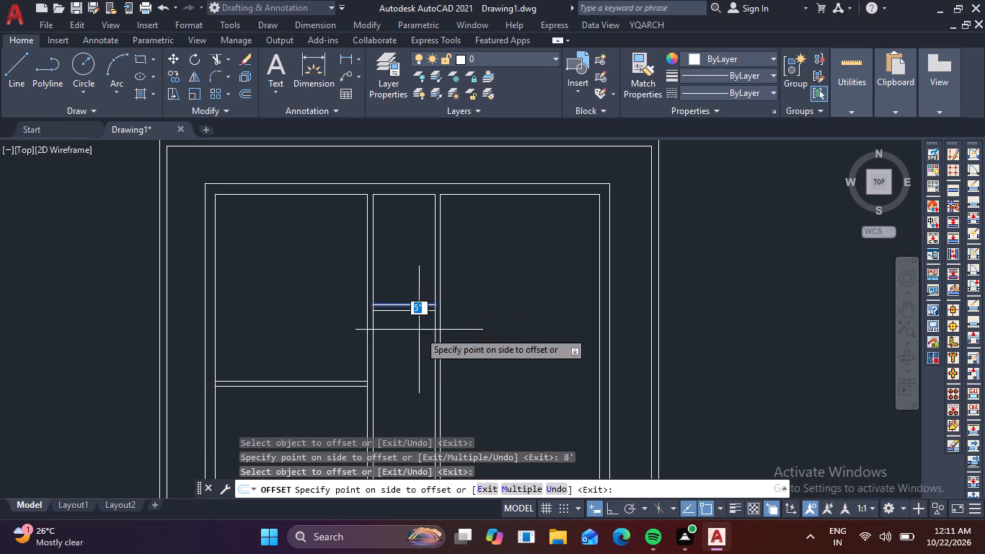
left_click(414, 368)
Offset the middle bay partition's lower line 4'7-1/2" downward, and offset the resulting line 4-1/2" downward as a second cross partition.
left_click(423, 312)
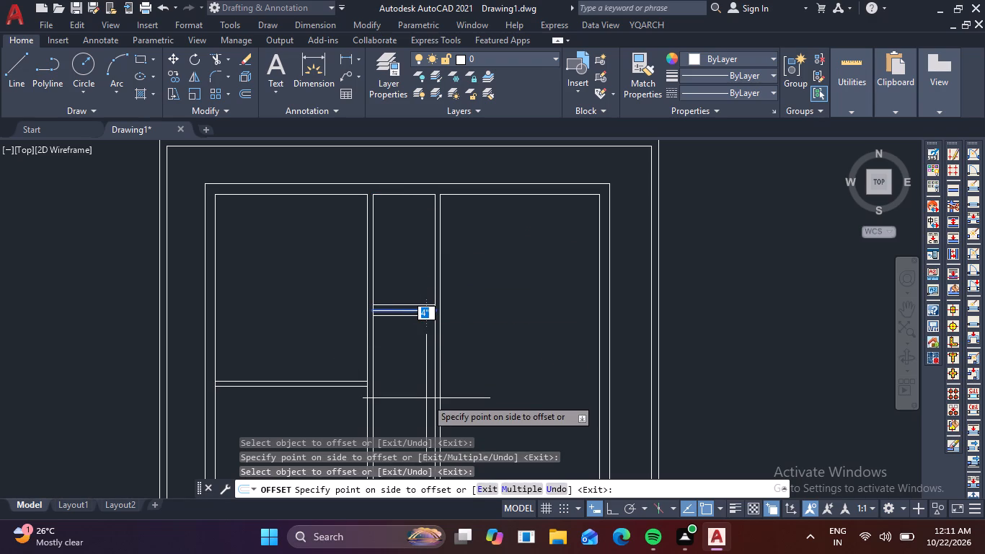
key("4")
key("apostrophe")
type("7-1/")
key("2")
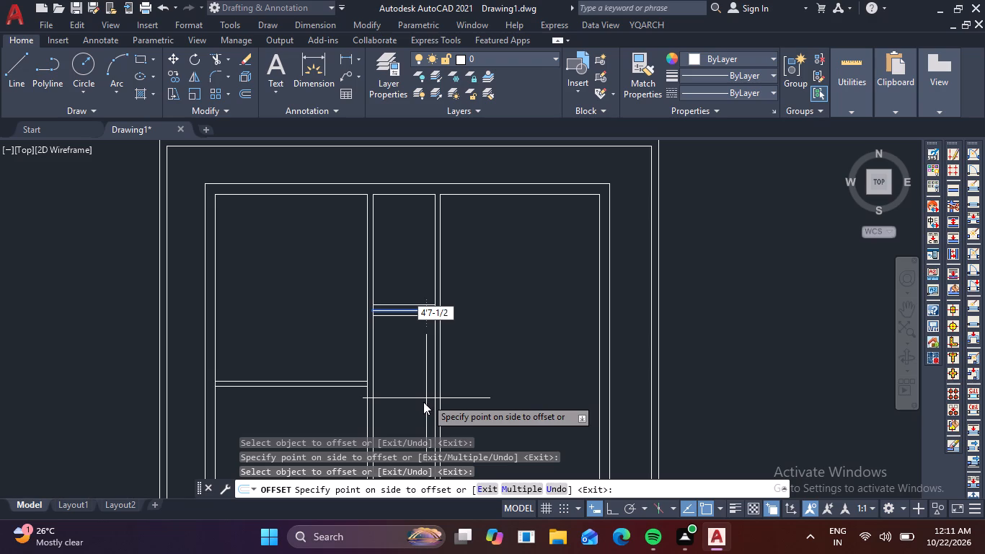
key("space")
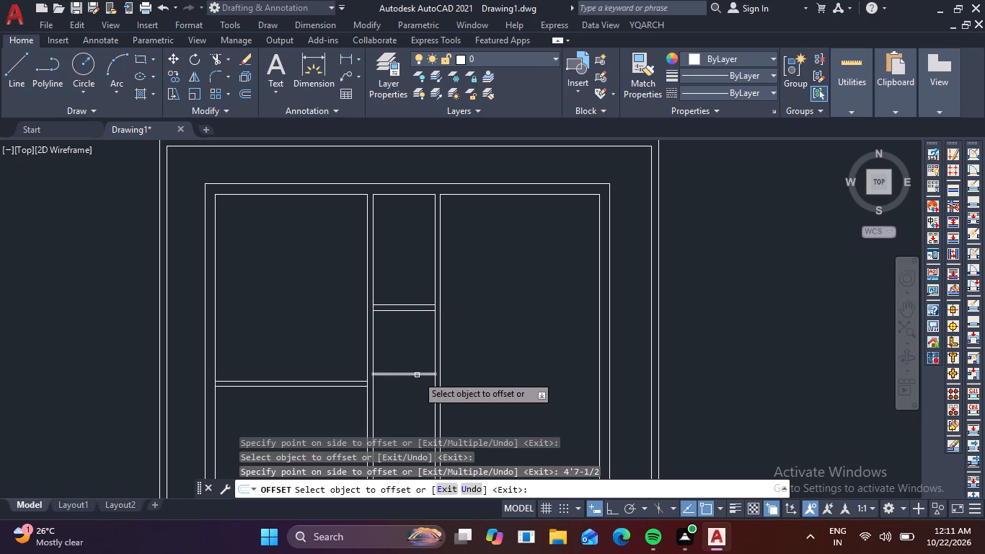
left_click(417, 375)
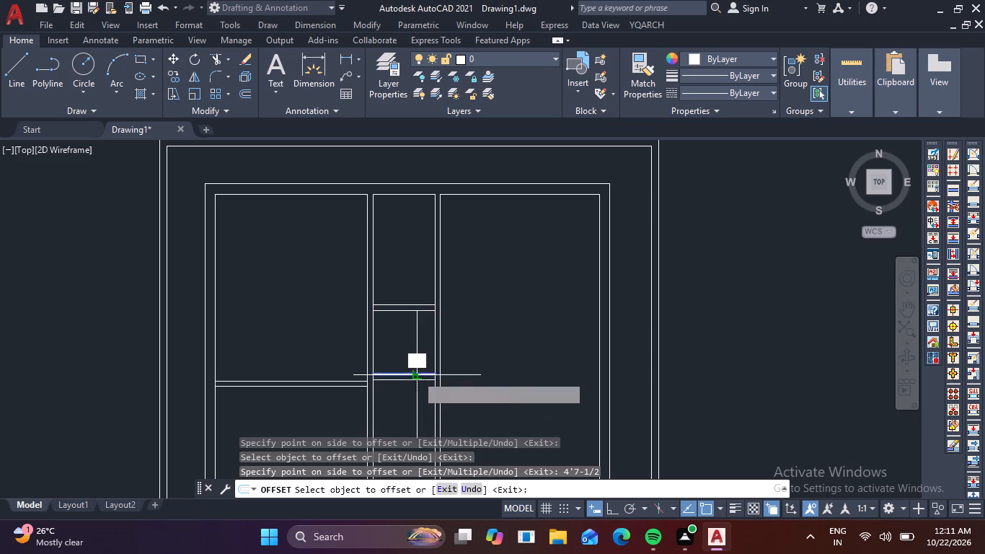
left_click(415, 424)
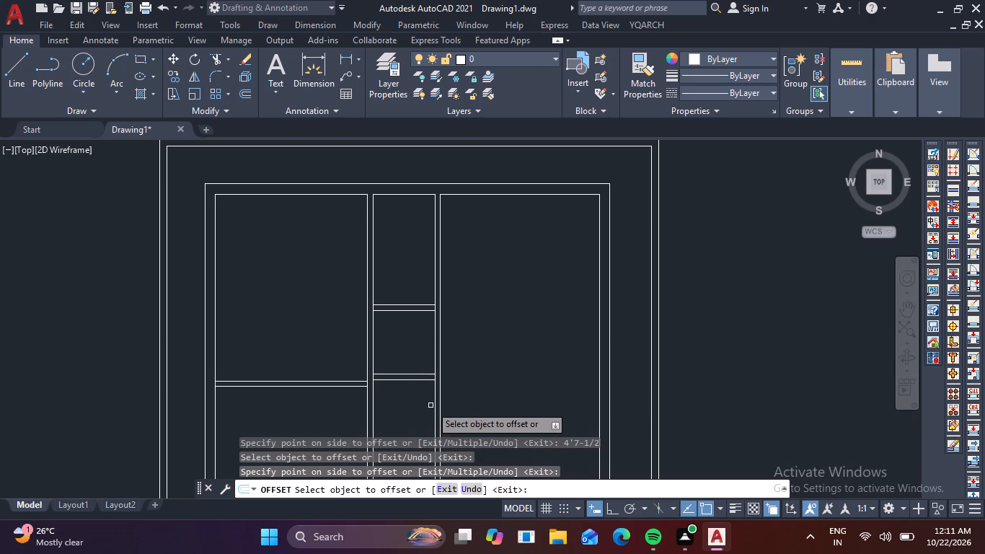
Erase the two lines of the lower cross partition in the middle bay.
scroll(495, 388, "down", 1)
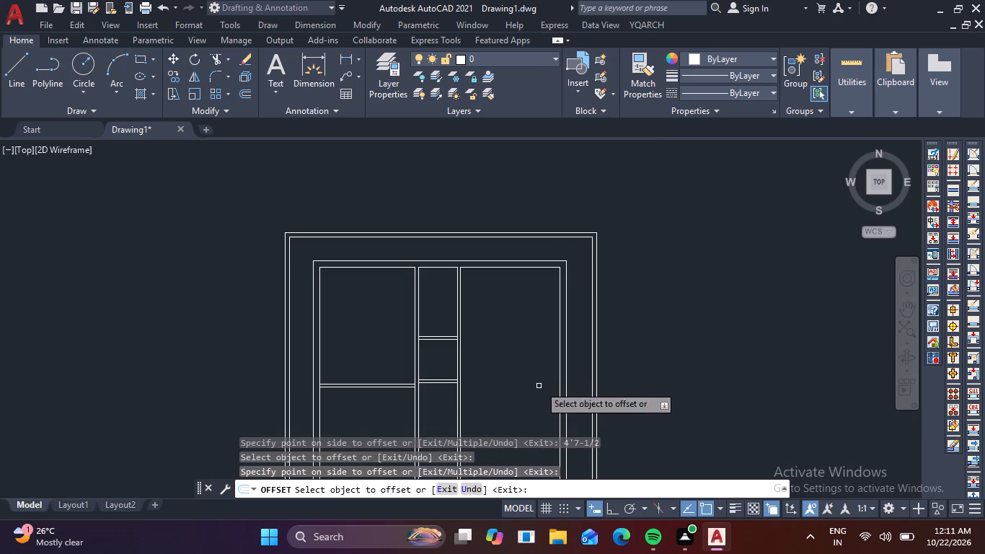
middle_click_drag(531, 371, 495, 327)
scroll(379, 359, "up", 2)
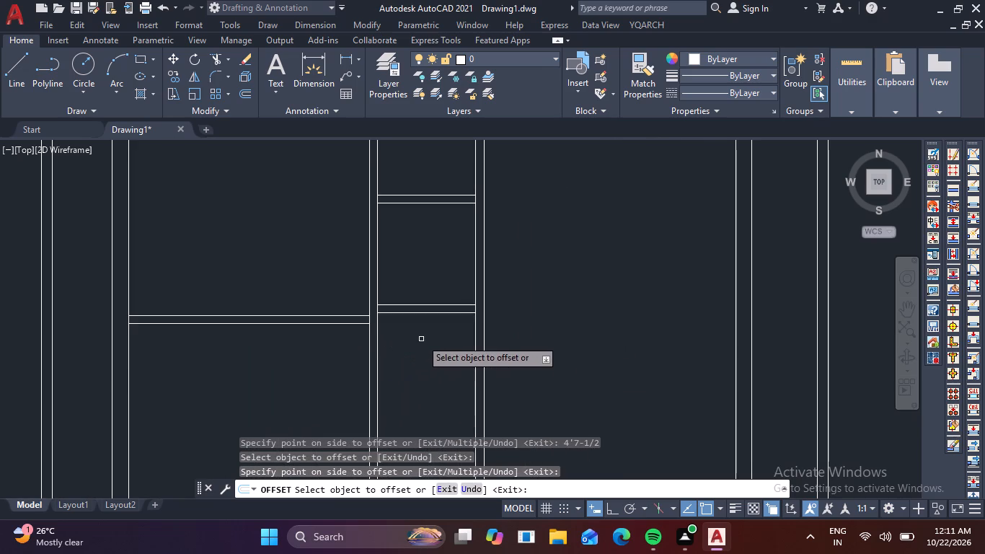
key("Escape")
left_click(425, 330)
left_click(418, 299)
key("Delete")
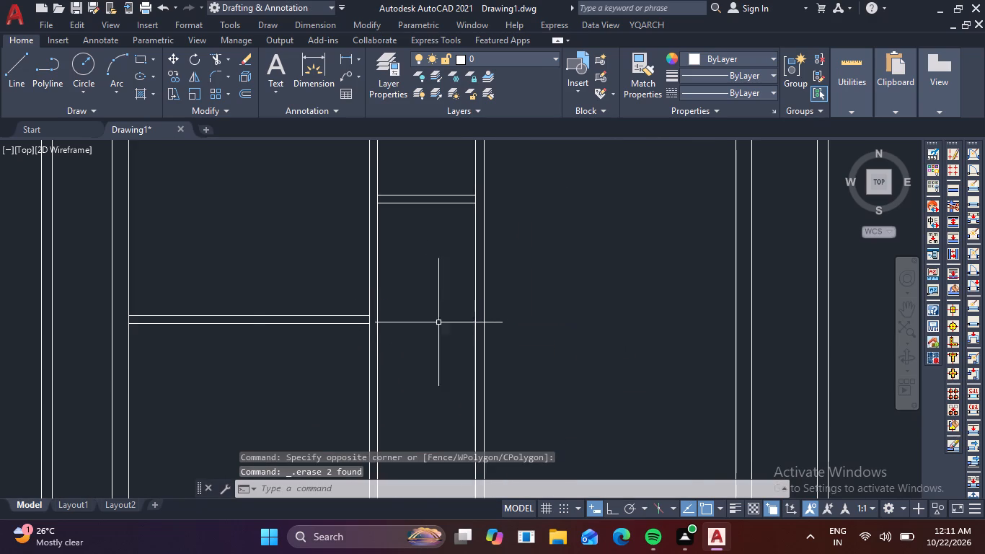
Draw a 5'3" horizontal line from the left room partition's lower line end across to the right vertical partition's far face.
scroll(461, 331, "down", 1)
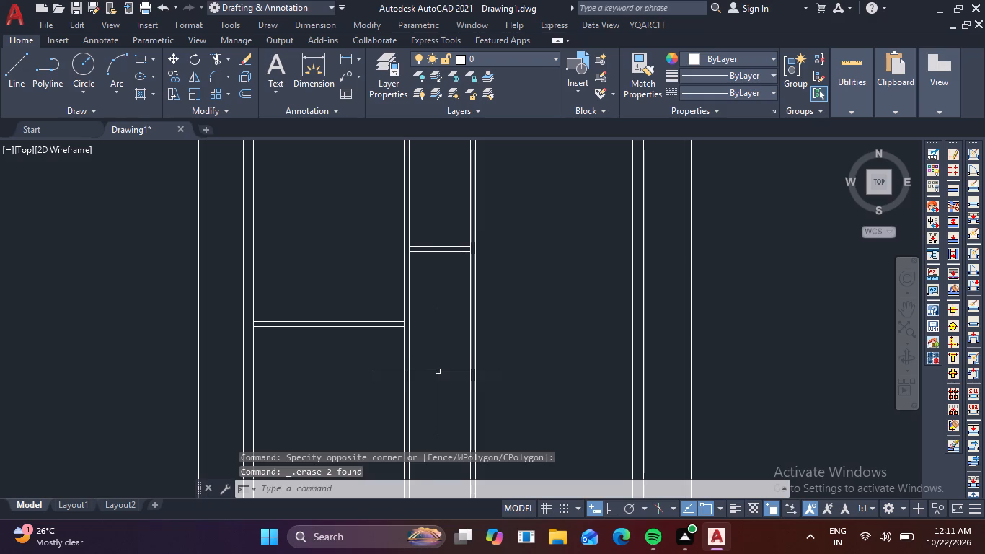
type("L")
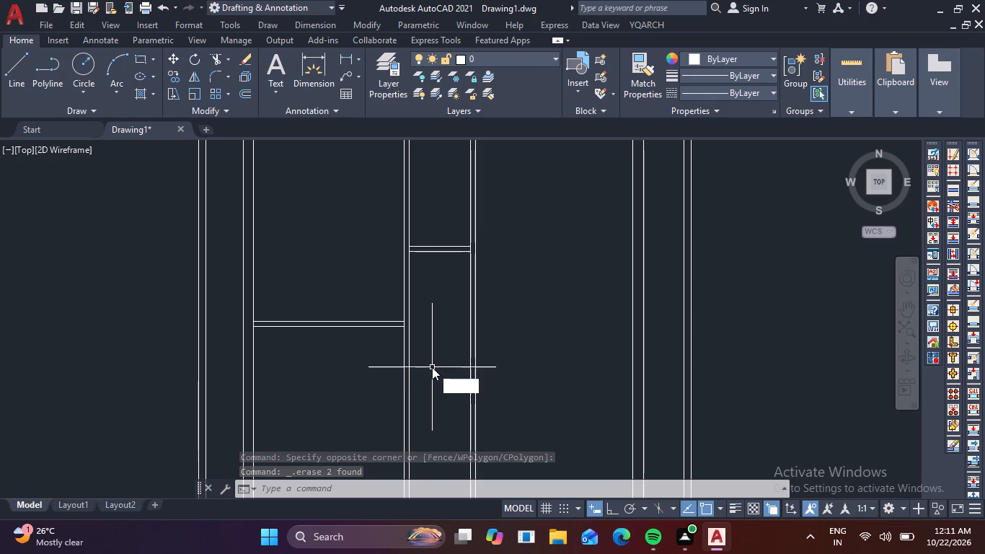
key("space")
scroll(405, 338, "up", 2)
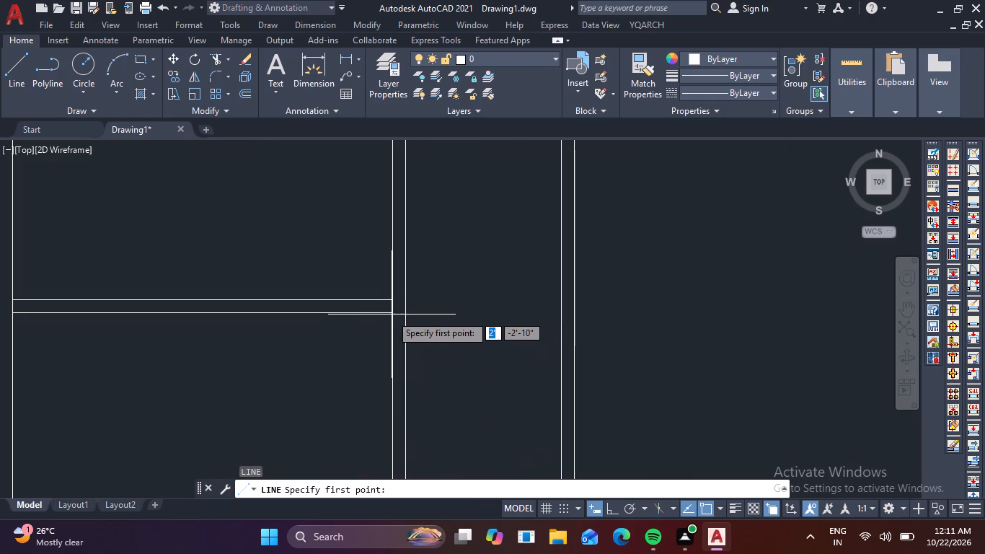
left_click(390, 315)
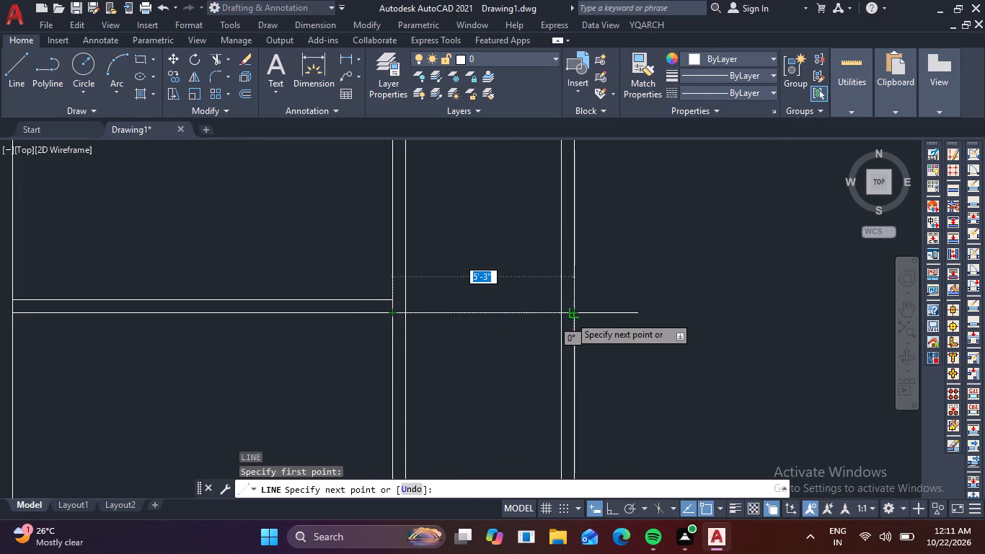
left_click(570, 316)
key("Escape")
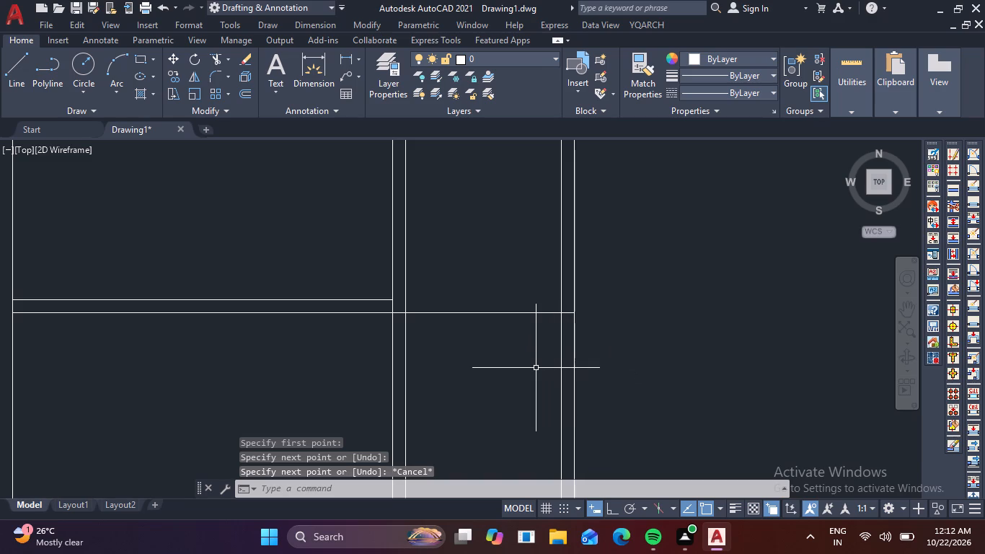
Extend the upper line of the left room's cross partition across the middle bay to the right vertical partition.
key("e")
key("x")
key("space")
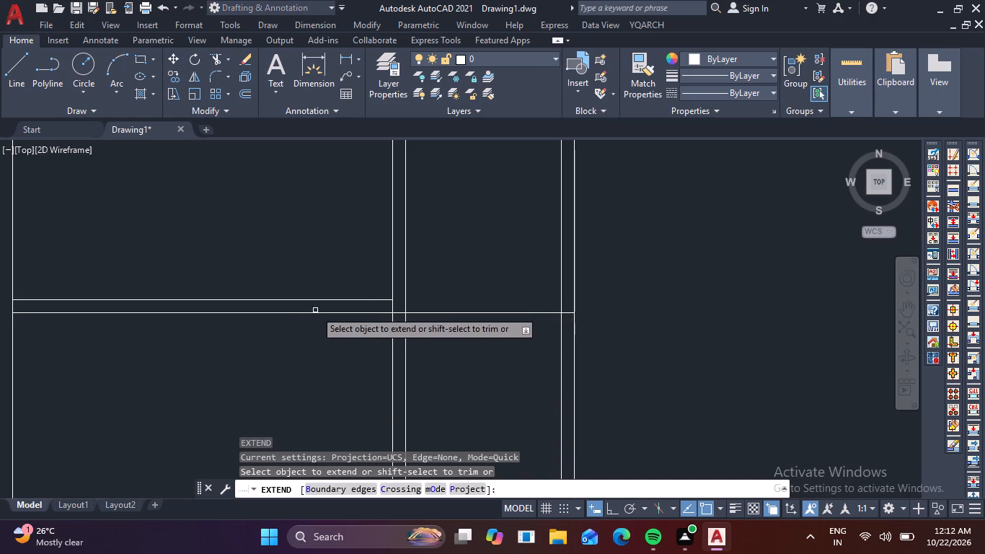
left_click(382, 301)
left_click(399, 299)
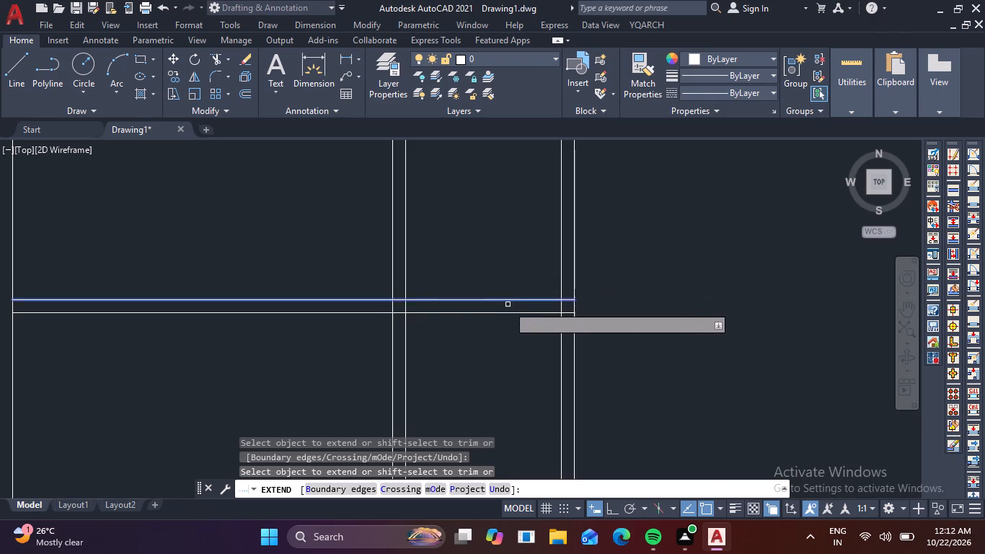
key("Escape")
Offset the lower line of the middle bay's lower cross partition 12' downward.
scroll(534, 329, "down", 2)
scroll(609, 318, "down", 2)
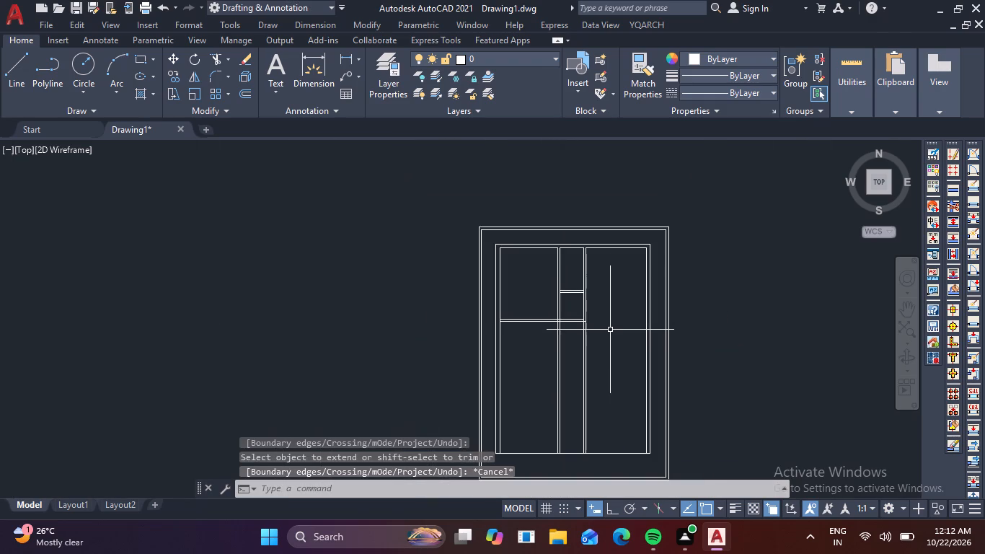
scroll(613, 331, "up", 1)
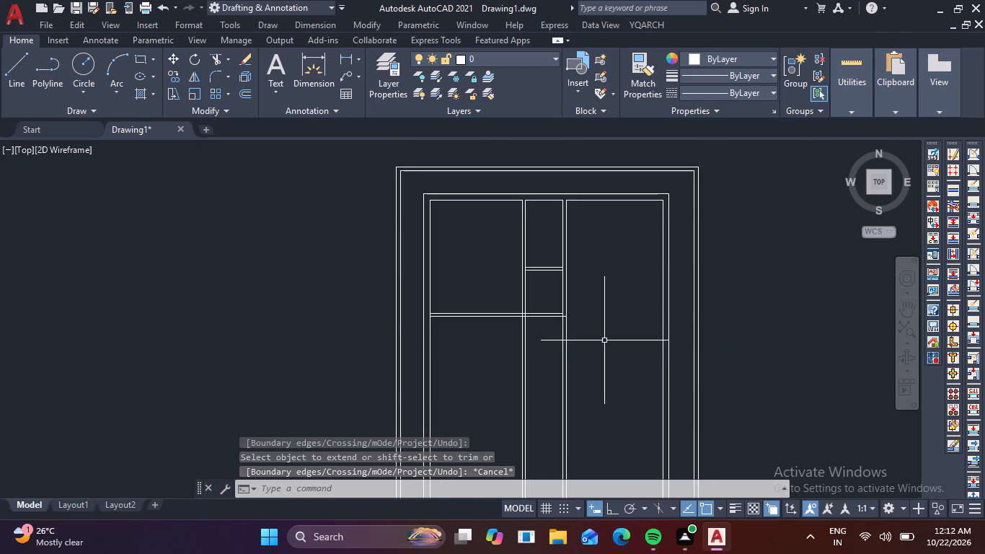
scroll(601, 341, "down", 1)
middle_click_drag(611, 353, 586, 341)
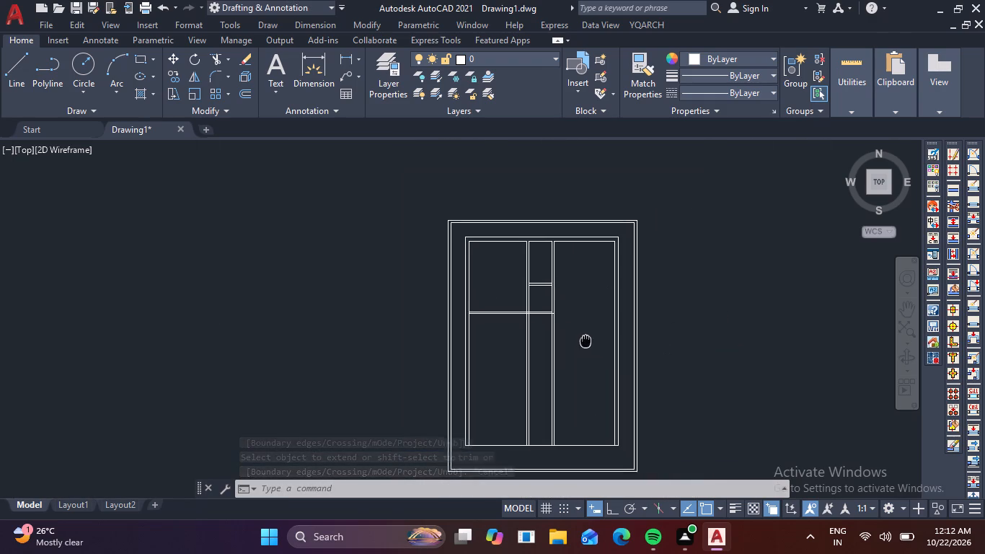
middle_click_drag(586, 341, 583, 340)
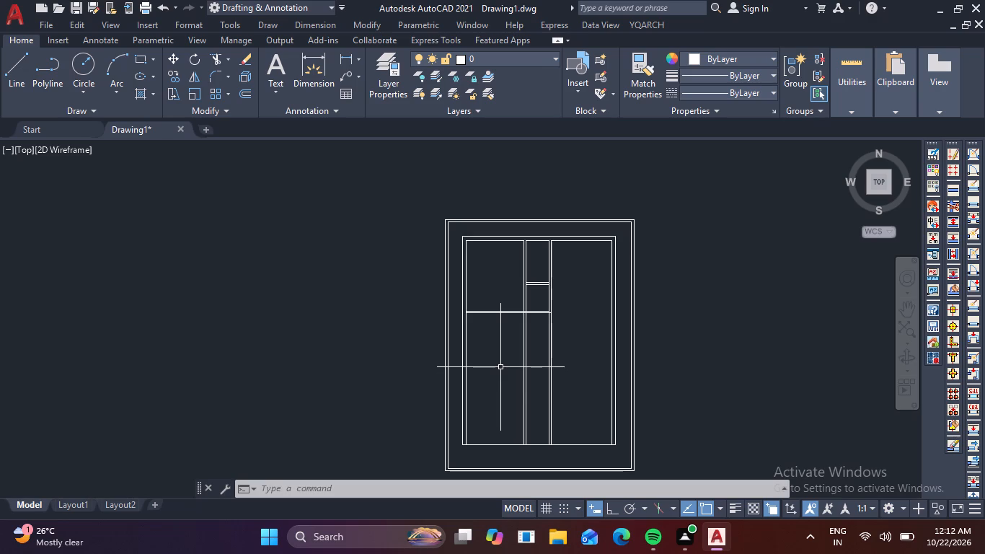
key("o")
key("Return")
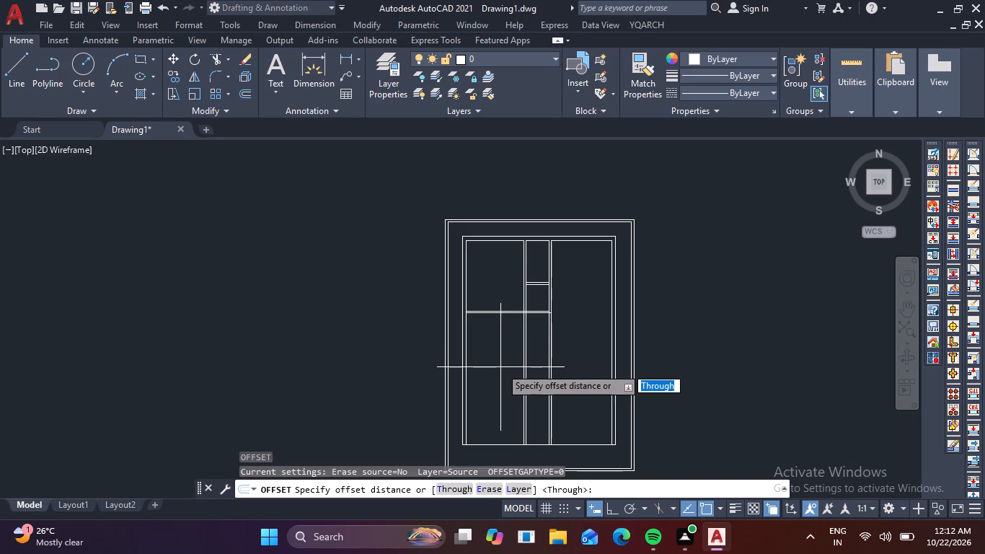
type("12")
key("apostrophe")
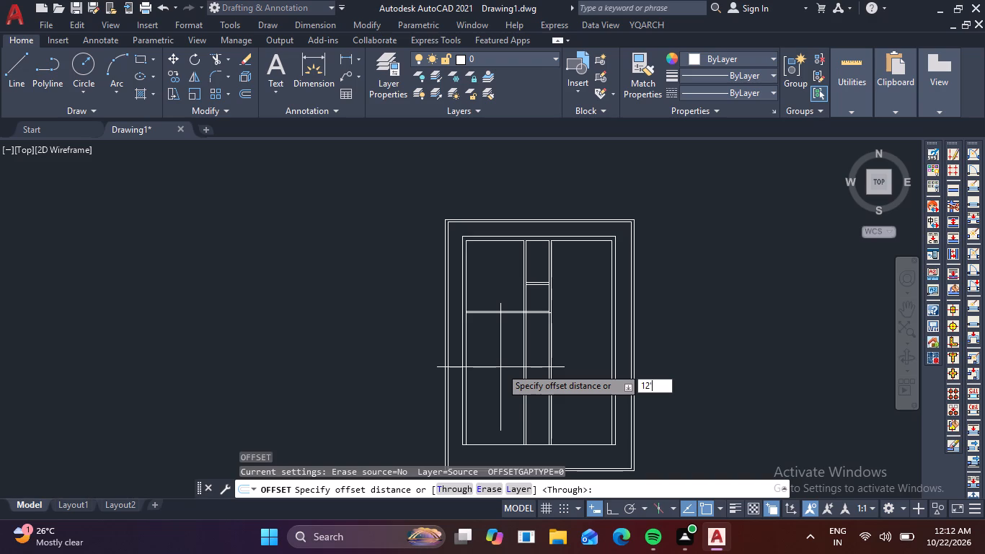
key("Return")
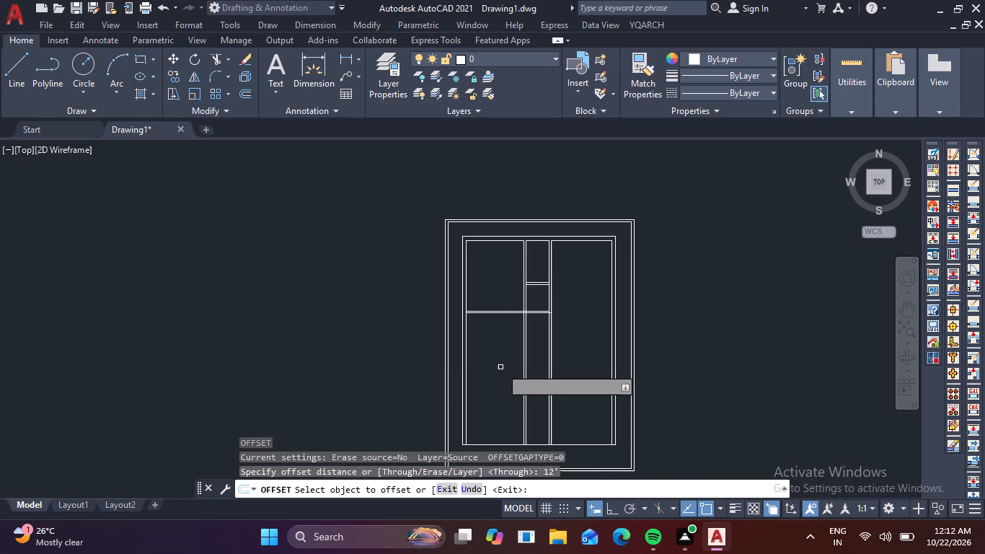
scroll(580, 330, "up", 1)
scroll(516, 300, "up", 2)
left_click(515, 309)
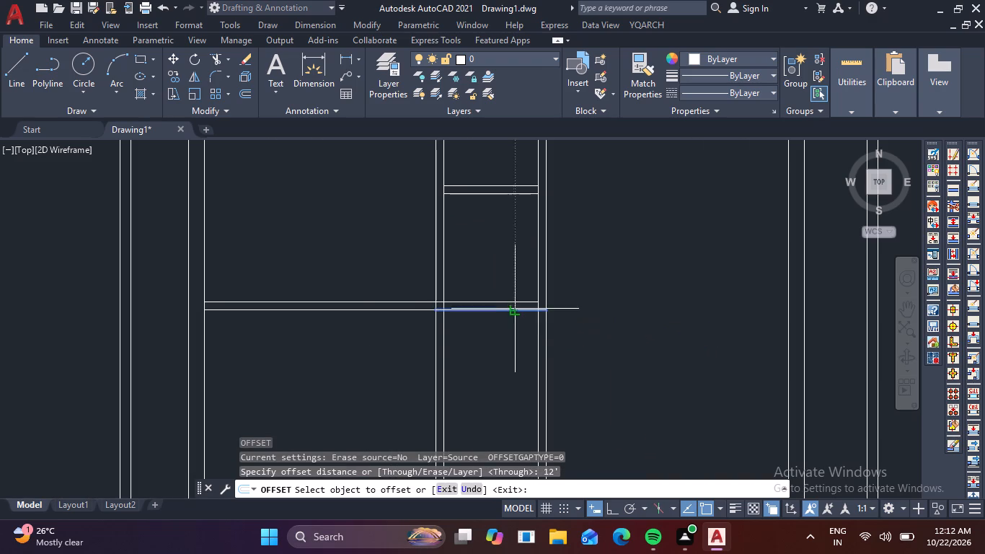
scroll(516, 390, "down", 2)
middle_click_drag(520, 371, 562, 291)
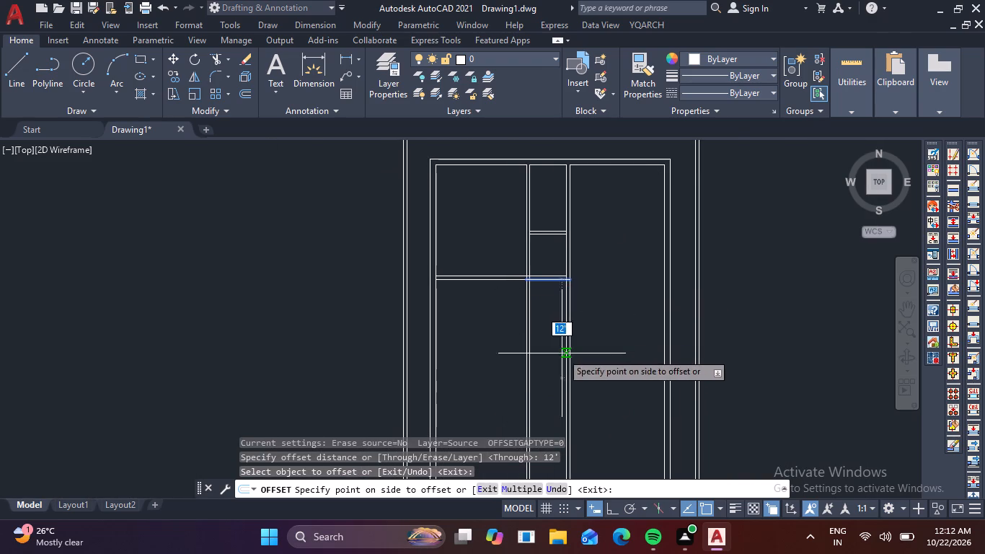
left_click(559, 361)
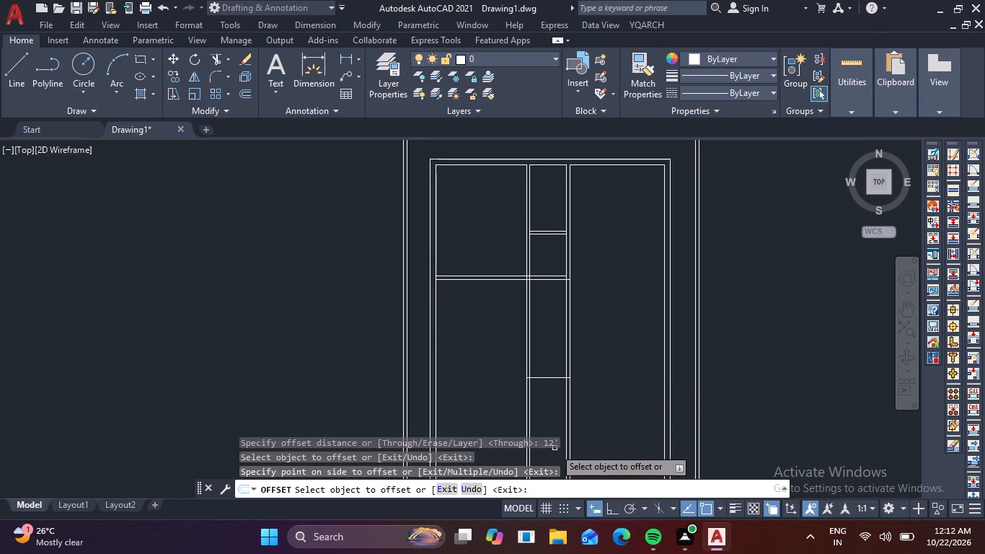
Offset the new line across the middle bay 9" downward to form a 9" wall.
left_click(557, 377)
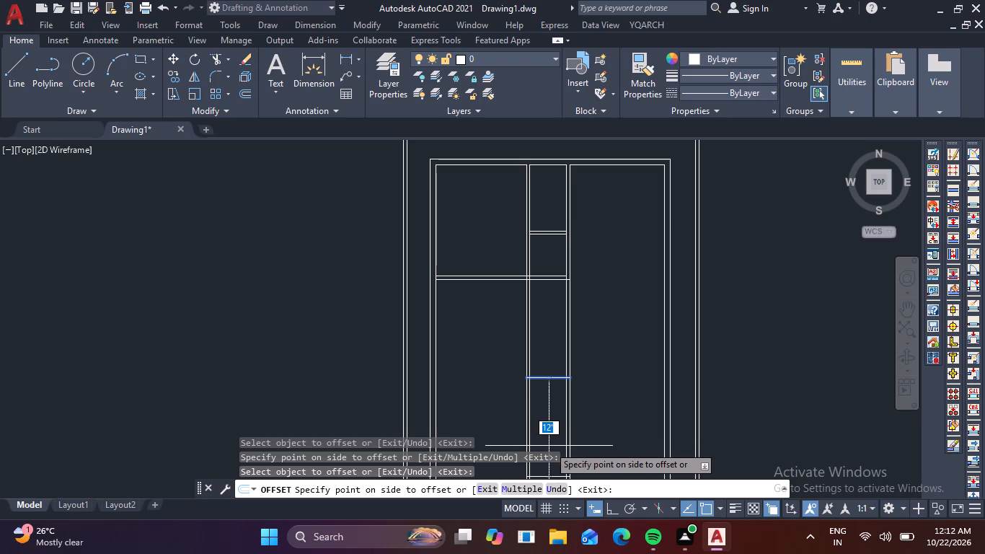
key("9")
key("space")
scroll(558, 399, "up", 2)
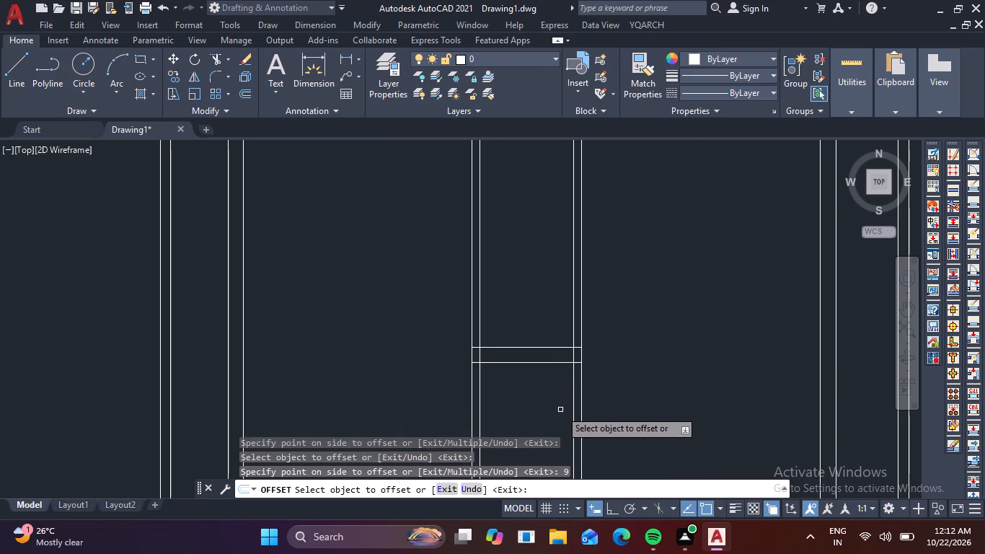
key("Escape")
key("Escape")
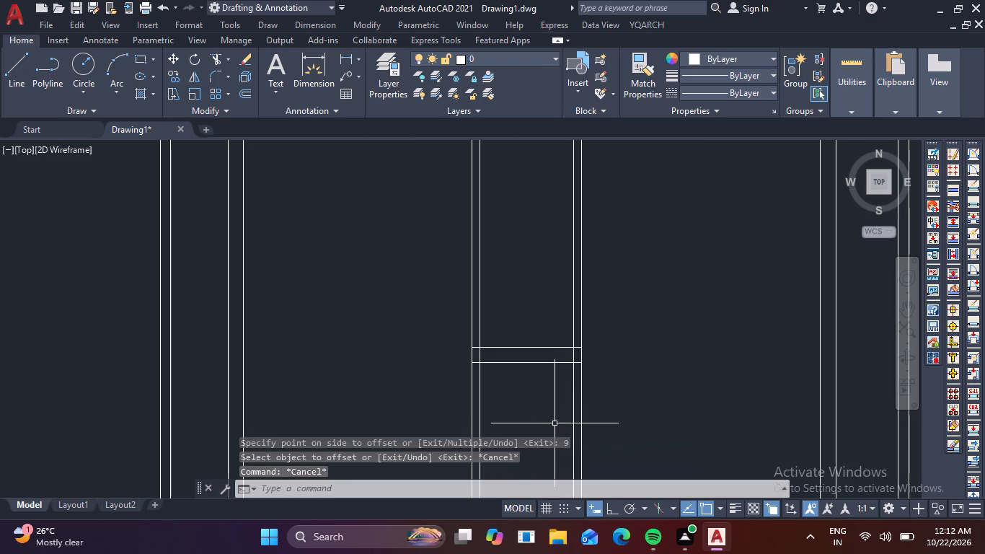
Extend both lines of the new 9" wall to the right external wall's inner face.
type("EX")
key("space")
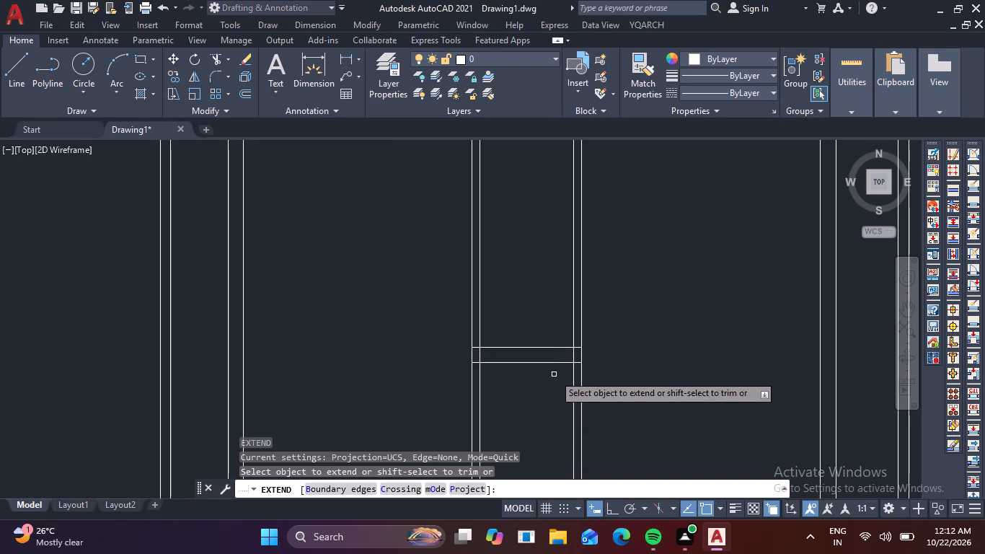
left_click_drag(567, 335, 575, 408)
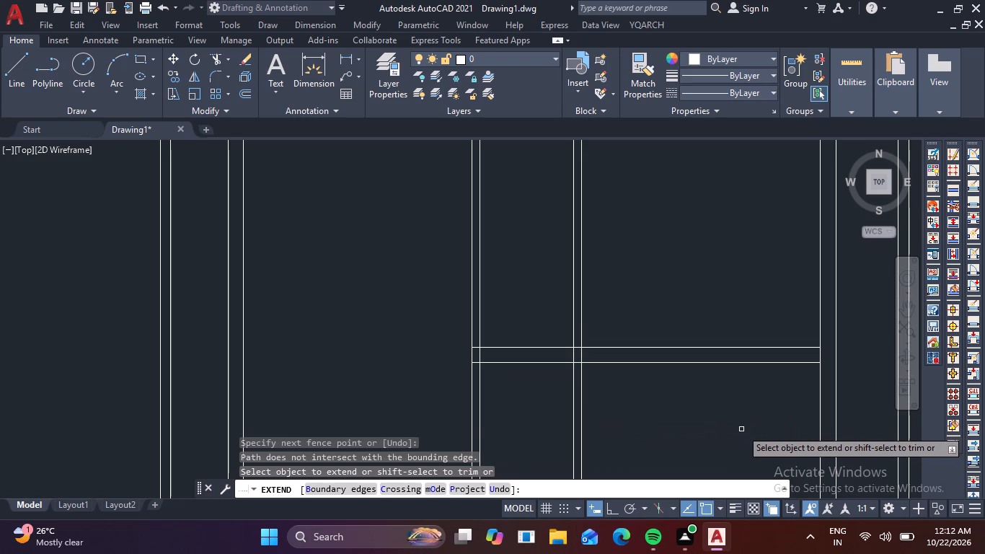
key("Escape")
key("Escape")
Fillet the 9" wall's upper and lower lines with the right external wall's inner and outer faces into square corners.
key("f")
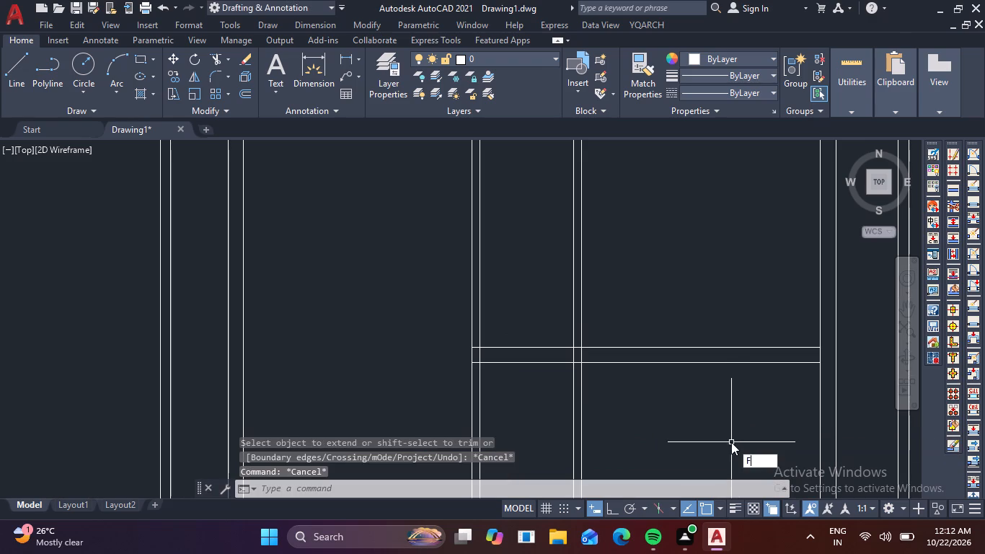
key("space")
left_click(812, 348)
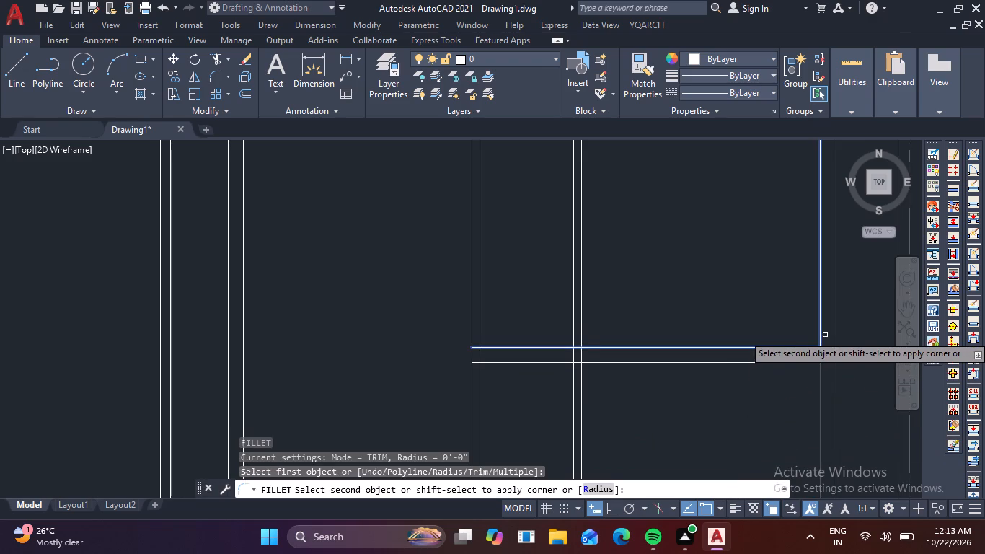
left_click(817, 330)
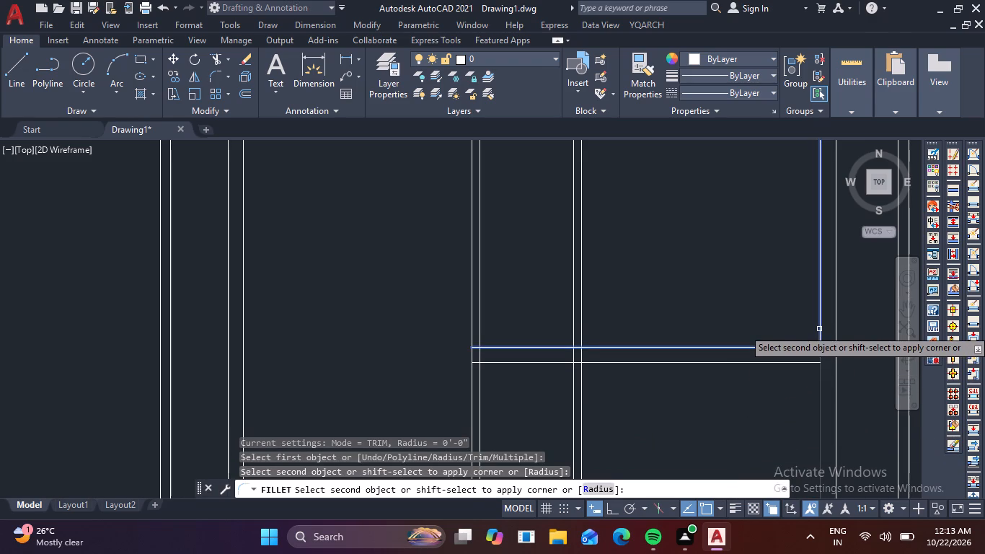
left_click(820, 329)
key("space")
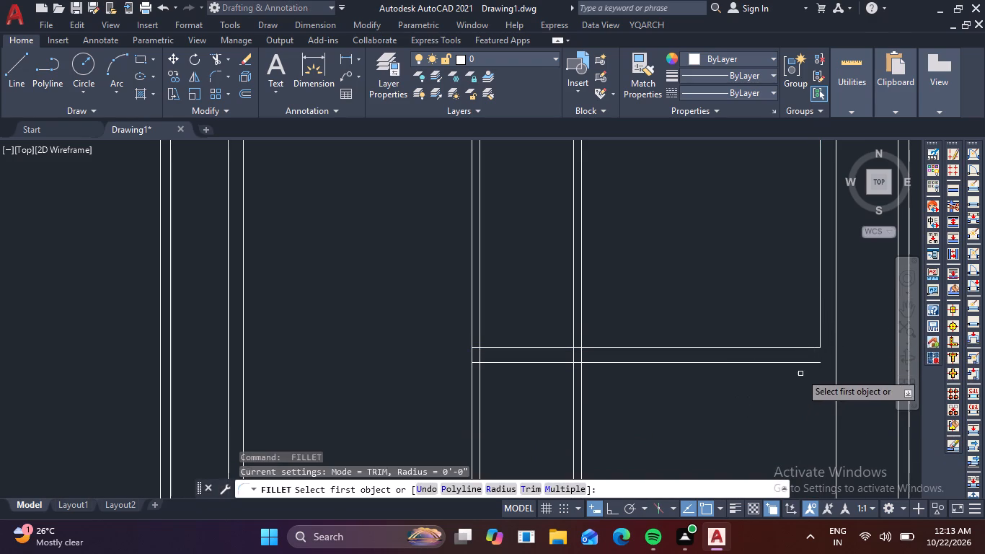
left_click(807, 362)
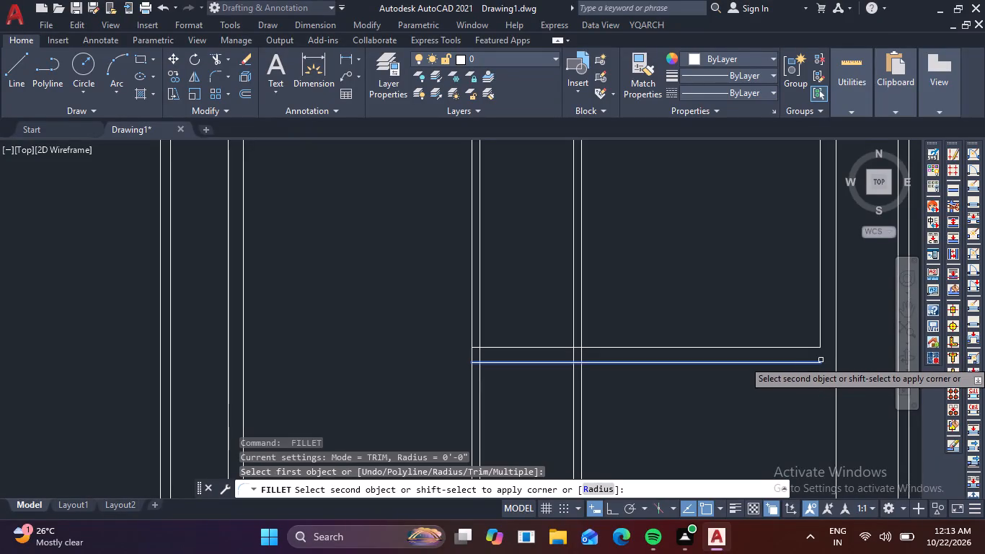
left_click(836, 355)
Trim away both vertical partitions between the cross partition and the 9" wall, and below the 9" wall.
scroll(809, 422, "down", 1)
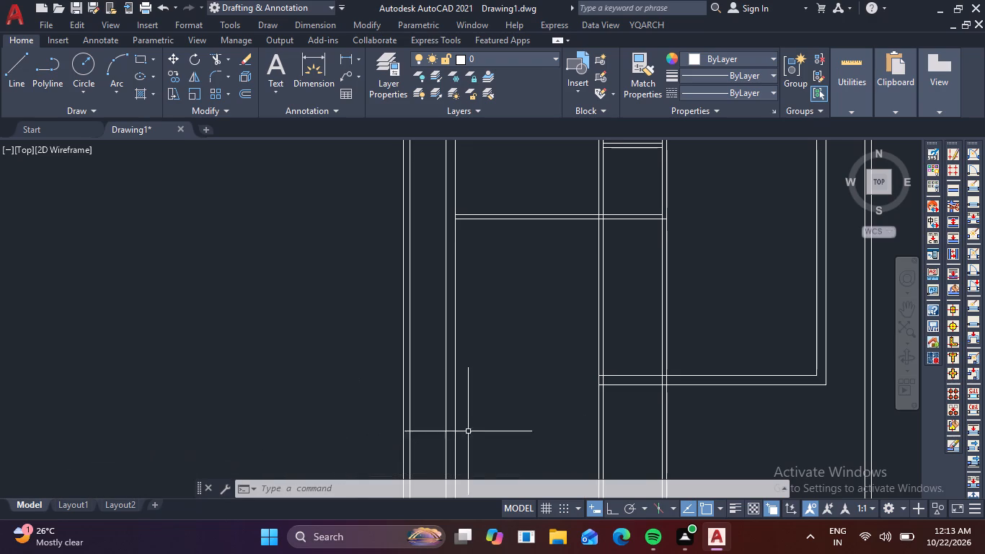
middle_click_drag(487, 428, 495, 355)
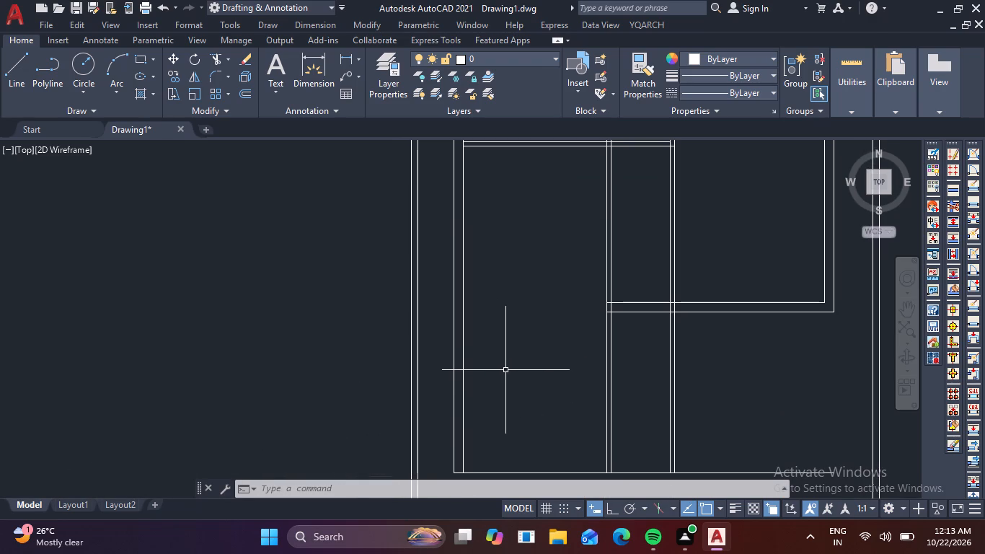
middle_click_drag(544, 353, 516, 368)
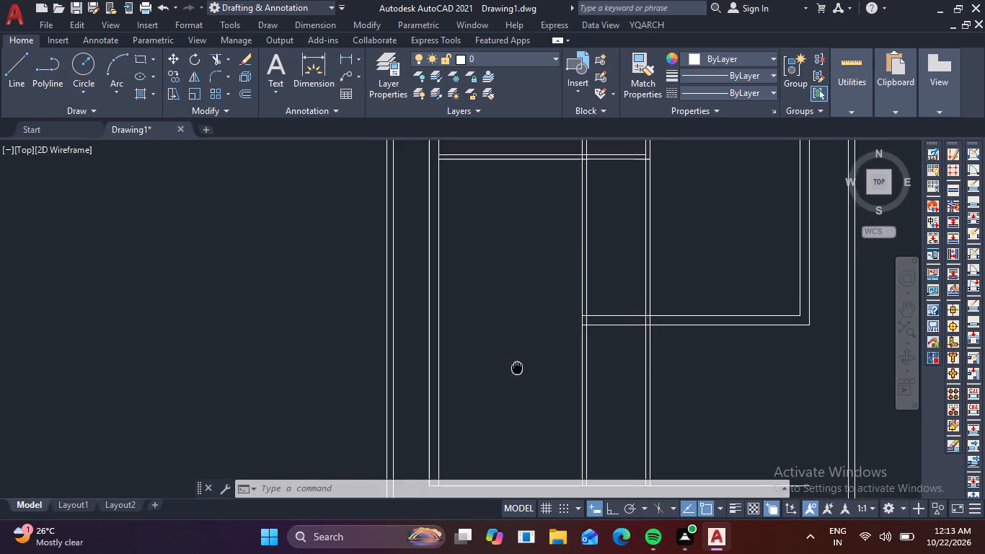
middle_click_drag(516, 368, 516, 369)
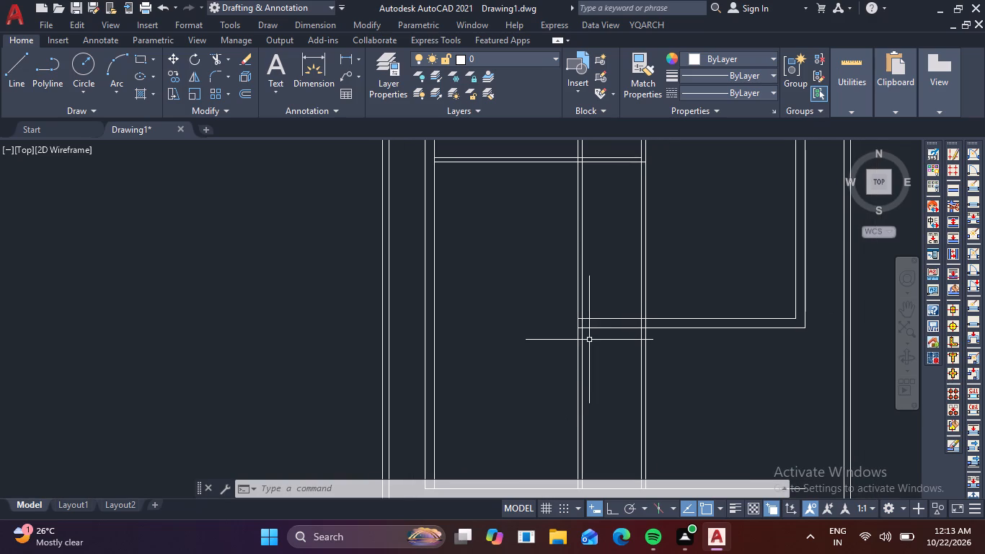
scroll(564, 355, "up", 1)
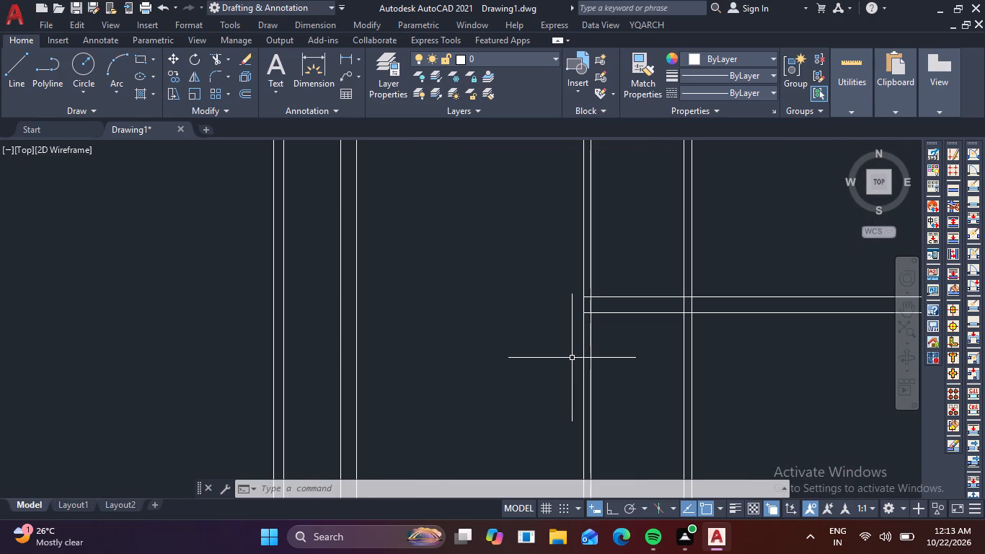
scroll(572, 359, "down", 2)
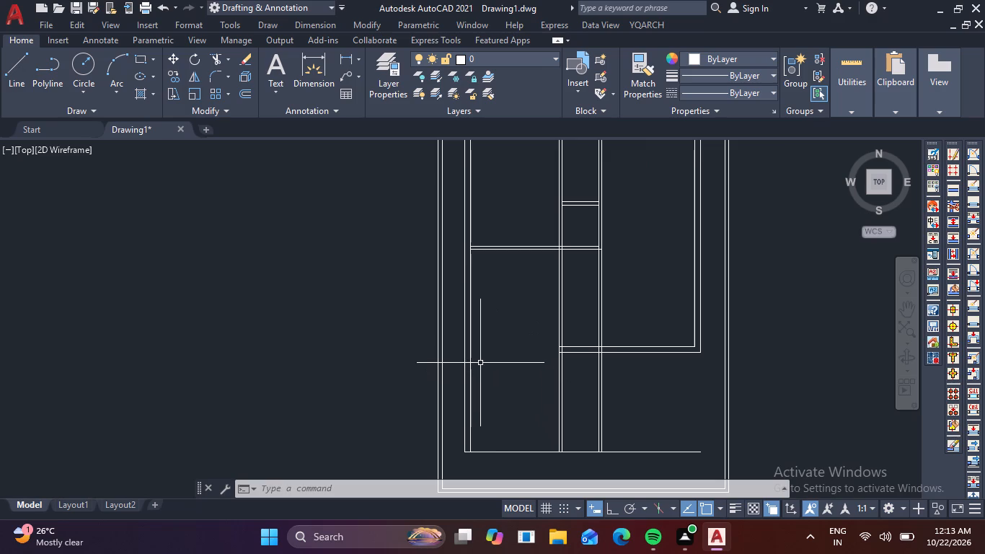
key("Escape")
key("Escape")
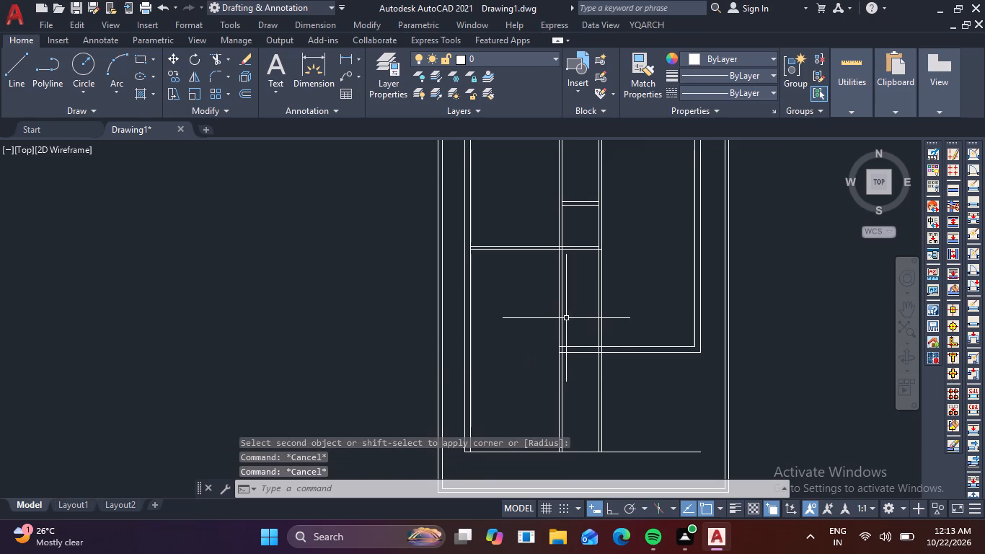
key("t")
type("R")
key("space")
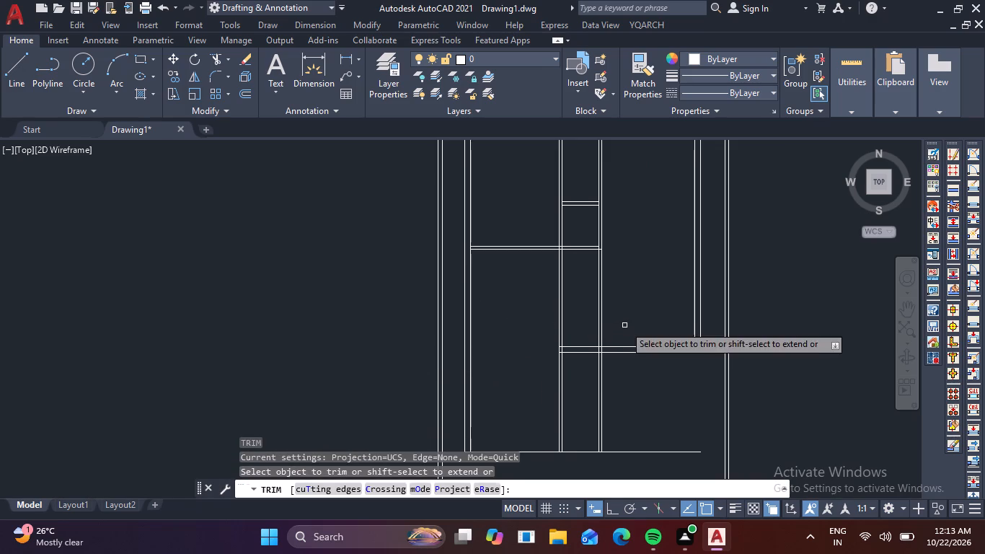
left_click_drag(631, 293, 491, 302)
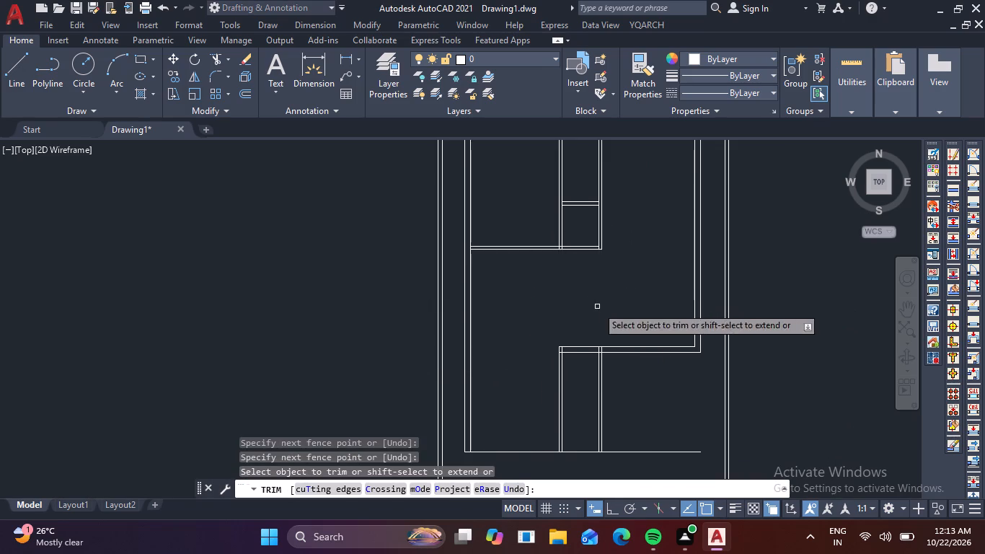
left_click_drag(614, 400, 526, 400)
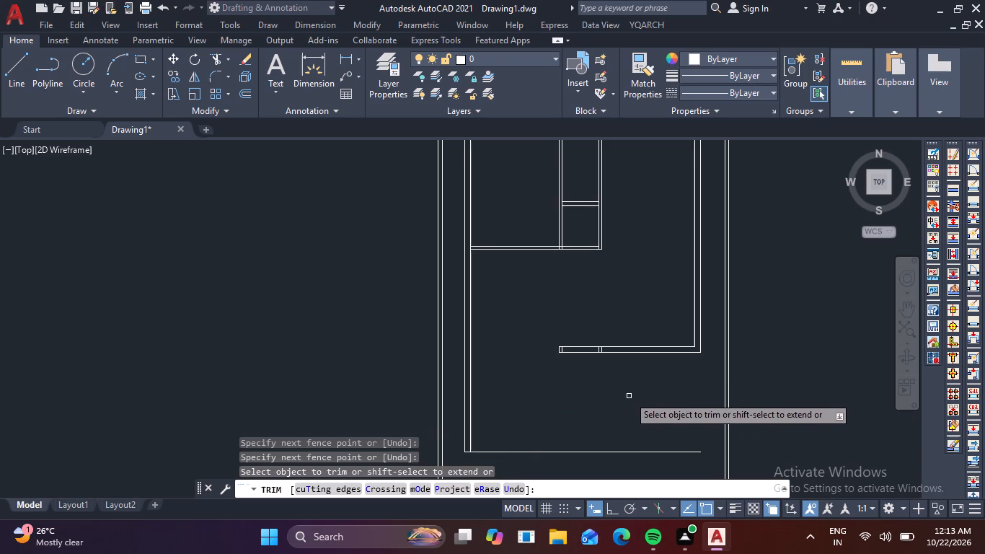
key("Escape")
key("Escape")
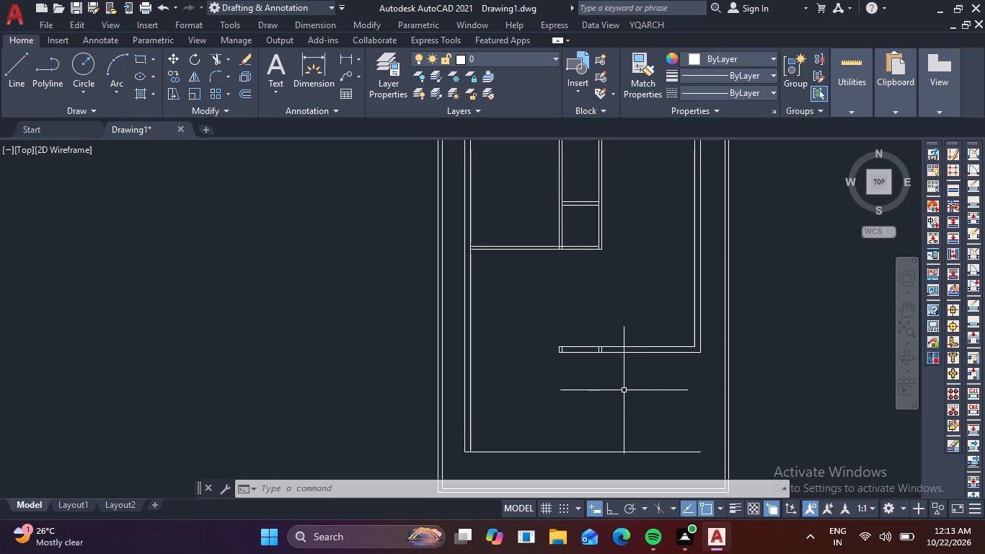
Draw an 11' horizontal line from the 9" wall's upper-left corner to the left external wall's inner face.
key("apostrophe")
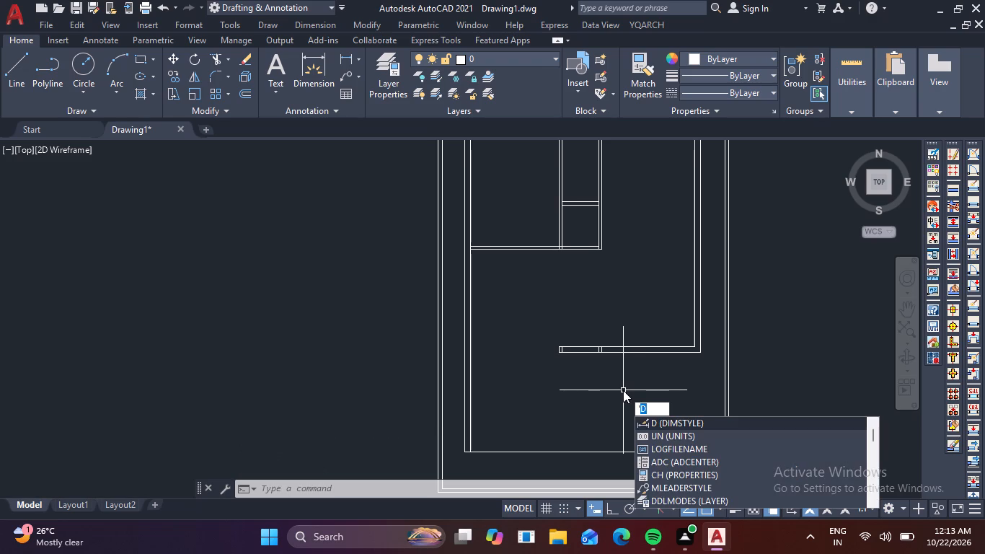
key("Escape")
type("L")
key("space")
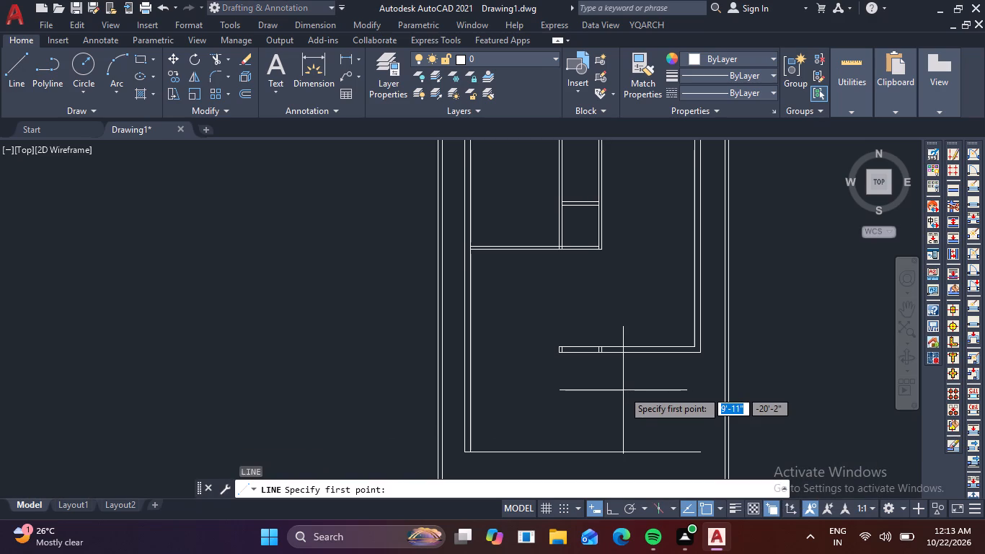
scroll(566, 369, "up", 3)
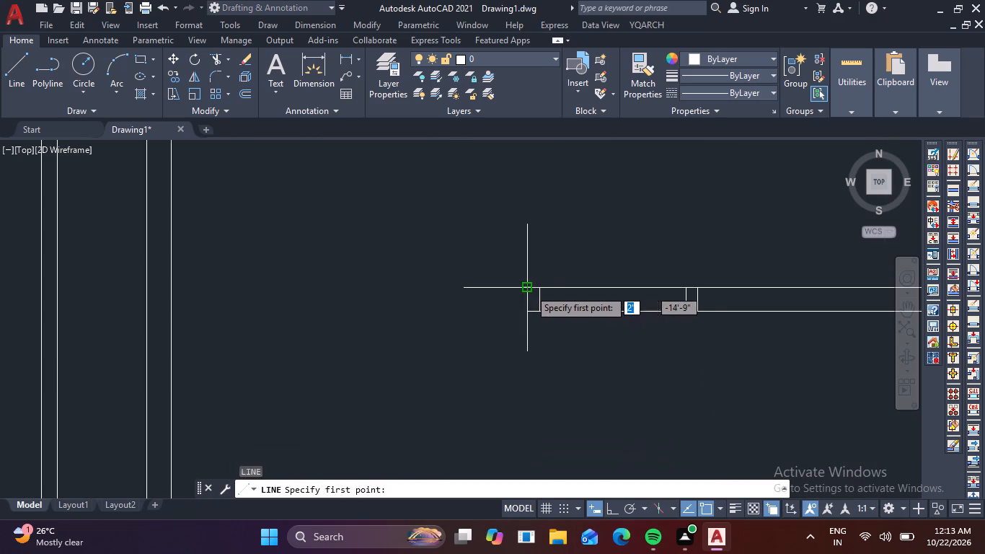
left_click(529, 289)
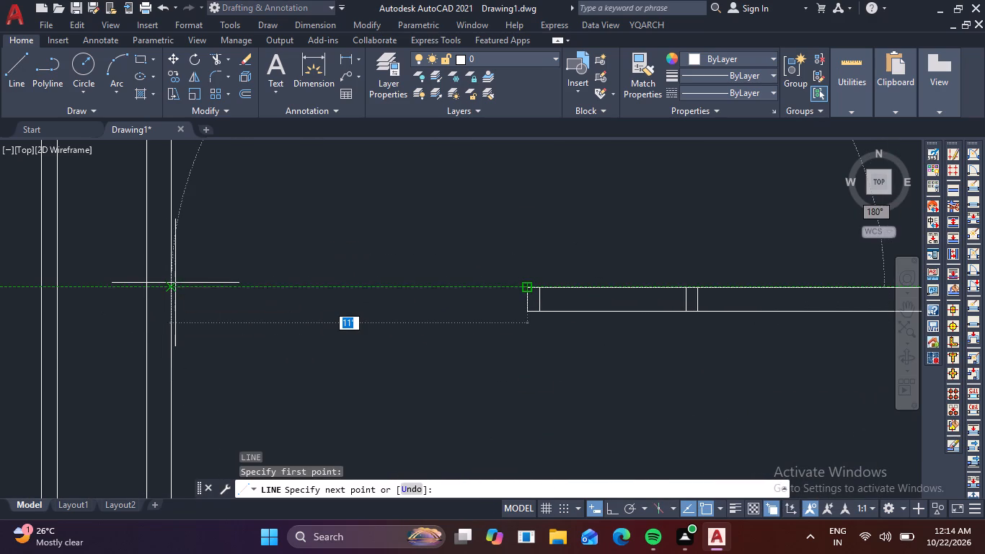
left_click(169, 289)
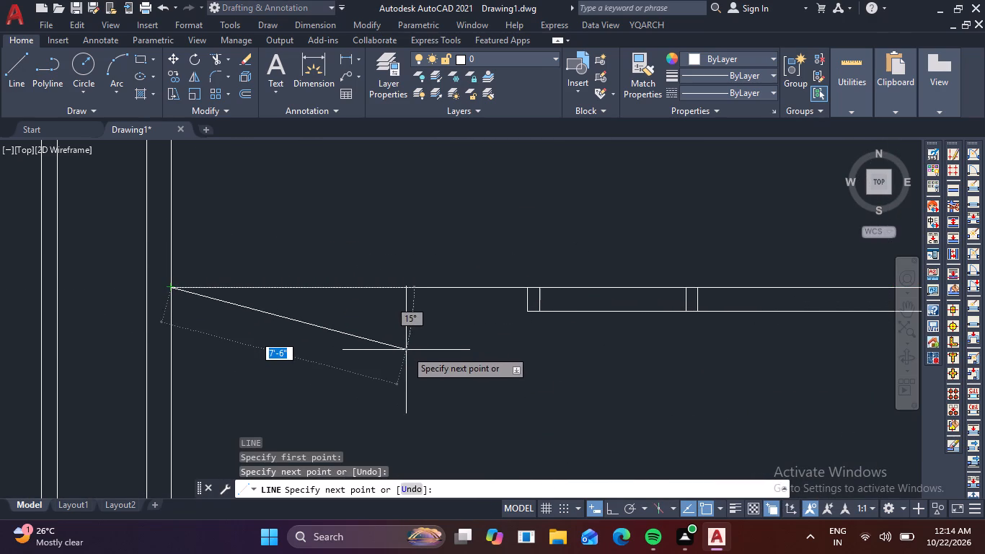
key("space")
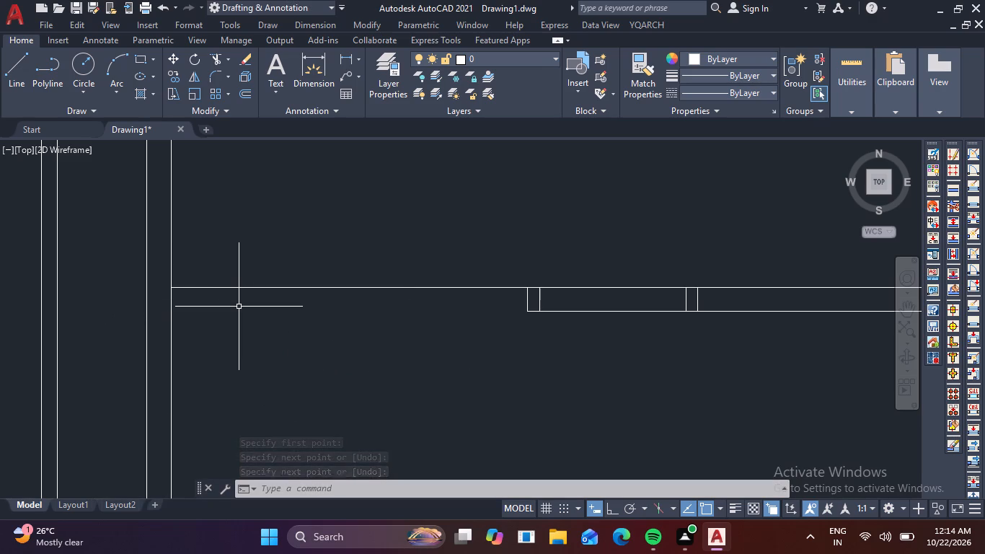
Offset the new 11' horizontal line 9" downward to continue the 9" wall.
key("o")
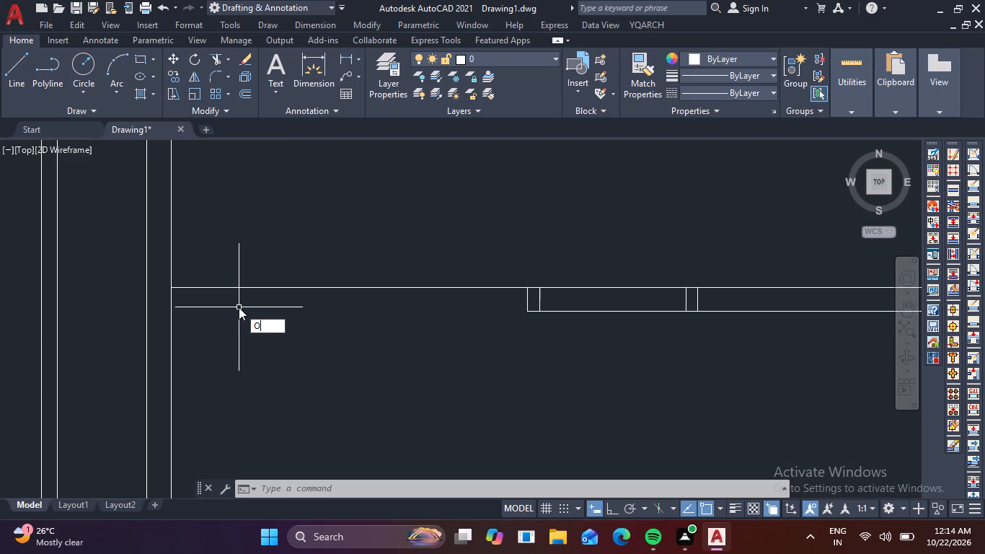
key("Return")
type("9")
key("space")
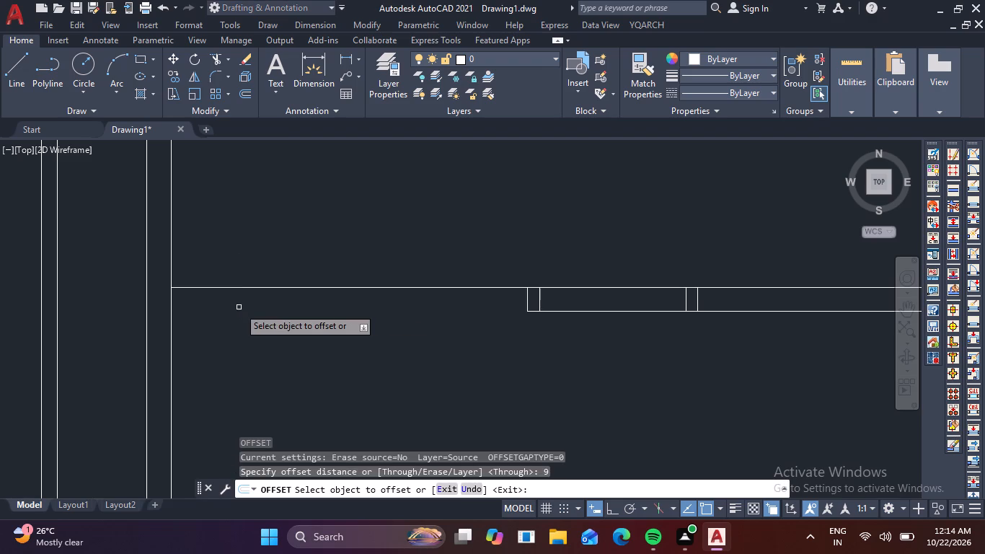
left_click(234, 284)
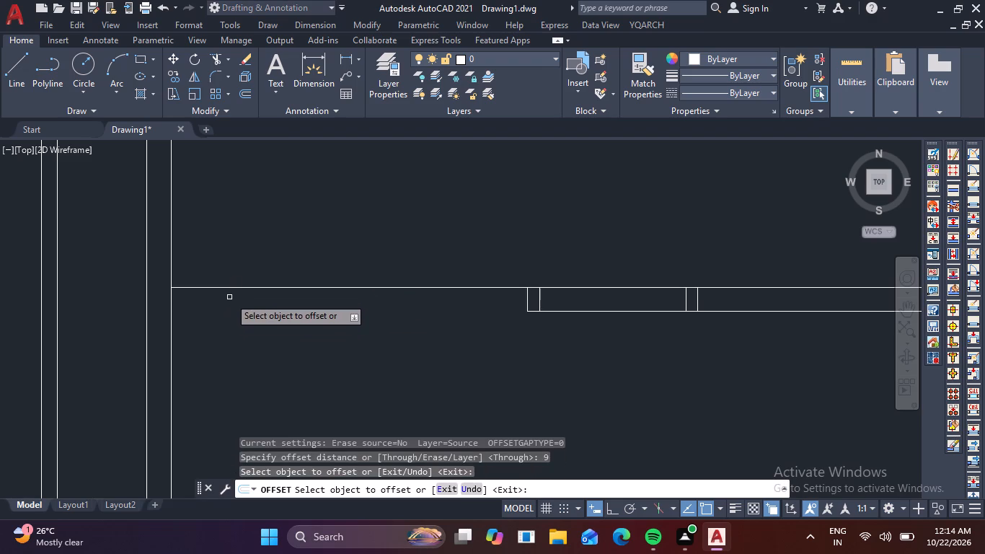
left_click(231, 289)
left_click(224, 338)
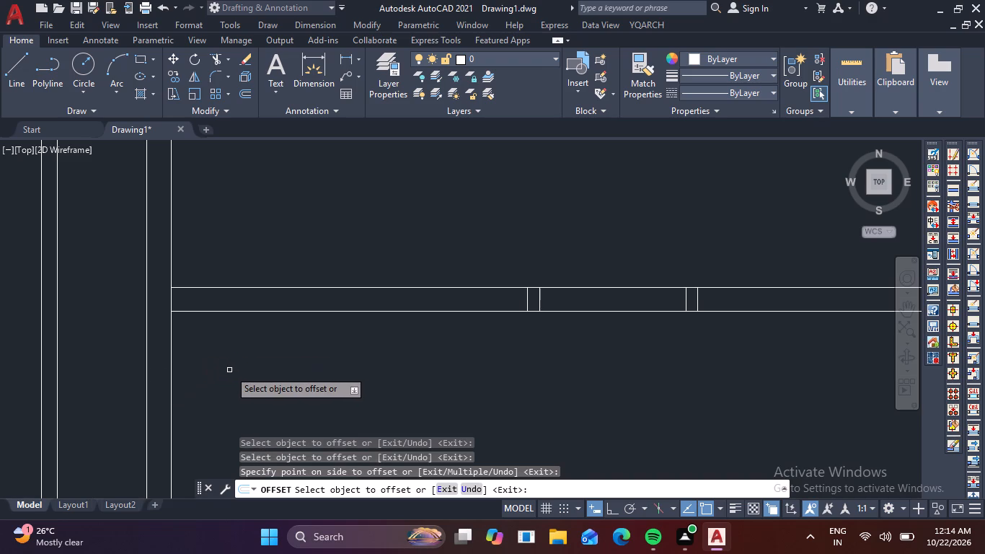
key("Escape")
key("Escape")
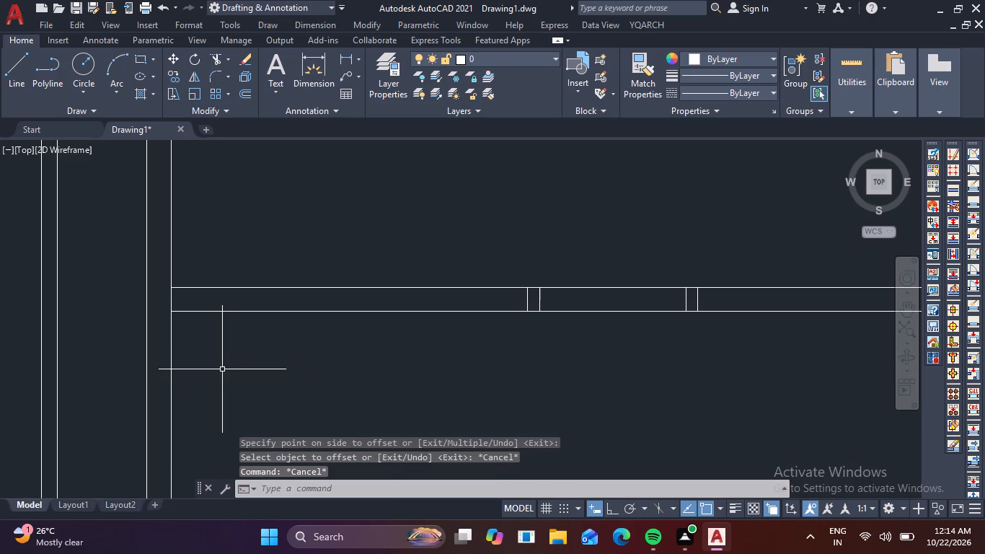
Extend the lower line of the 9" wall to the left external wall's outer face.
type("EX")
key("space")
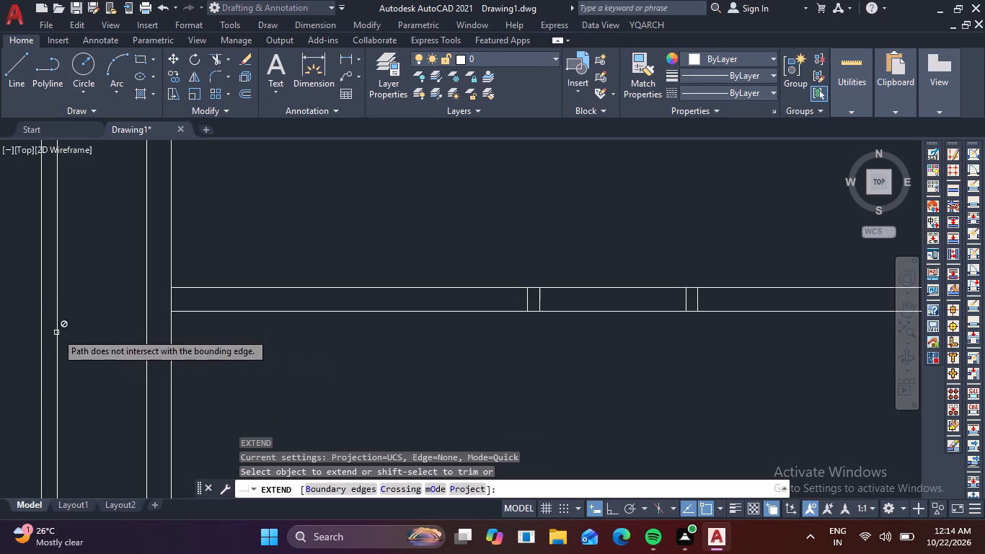
left_click(180, 311)
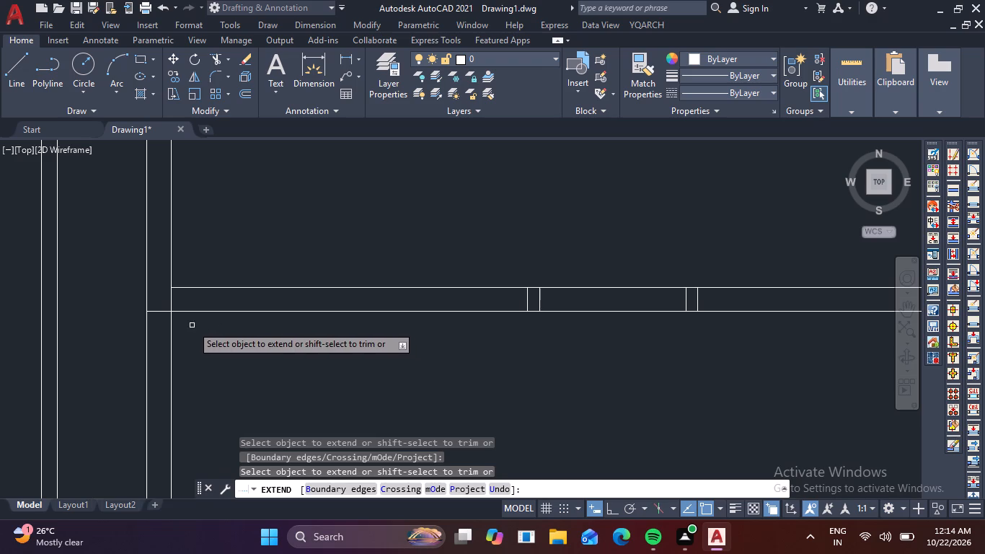
scroll(191, 325, "down", 1)
middle_click_drag(147, 347, 149, 314)
scroll(147, 347, "down", 1)
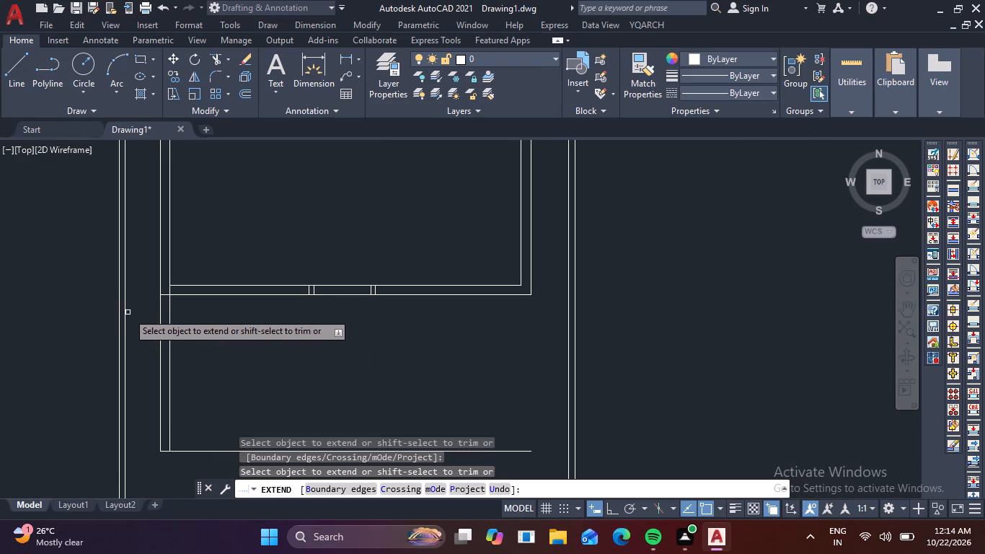
key("Escape")
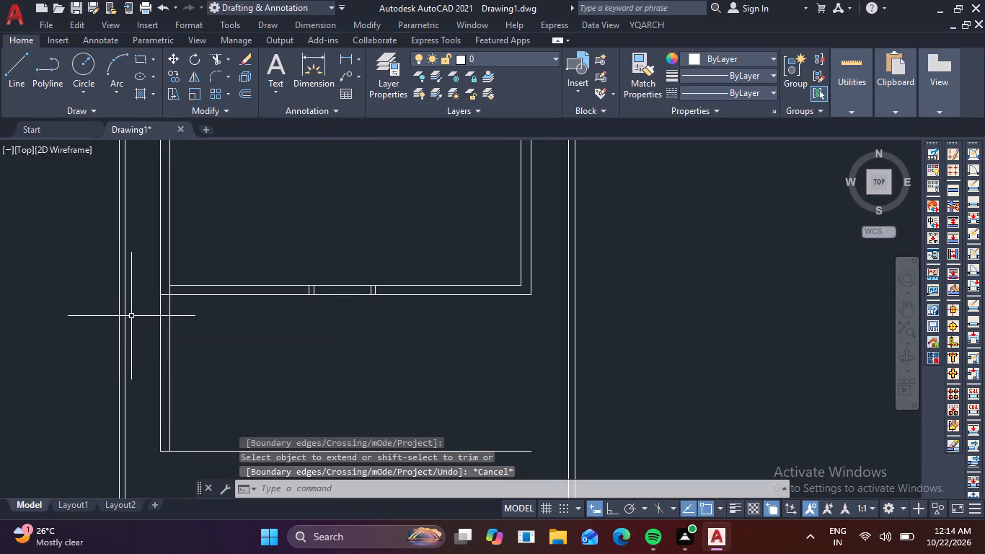
Offset the left boundary wall's inner line 4'6" inward, toward the building.
key("o")
key("space")
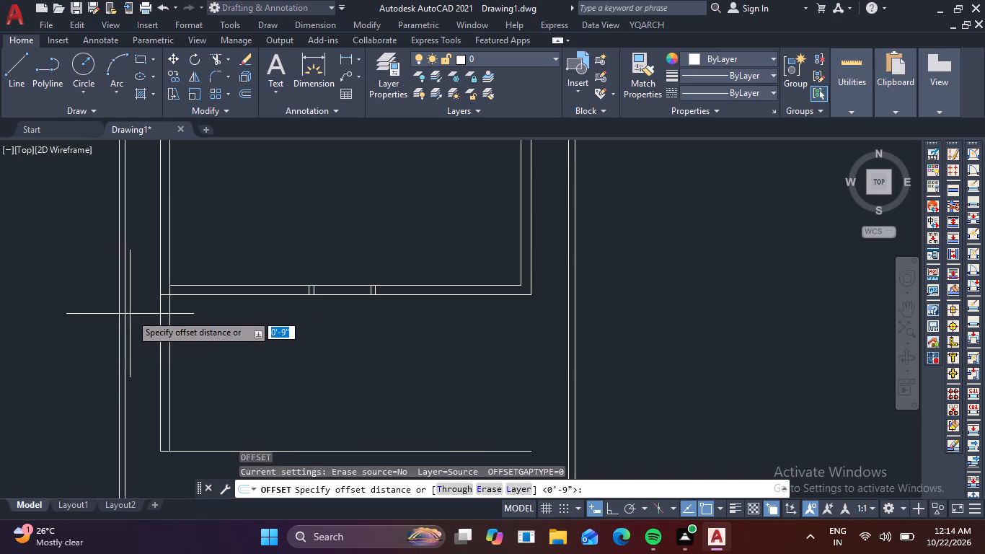
type("4'6")
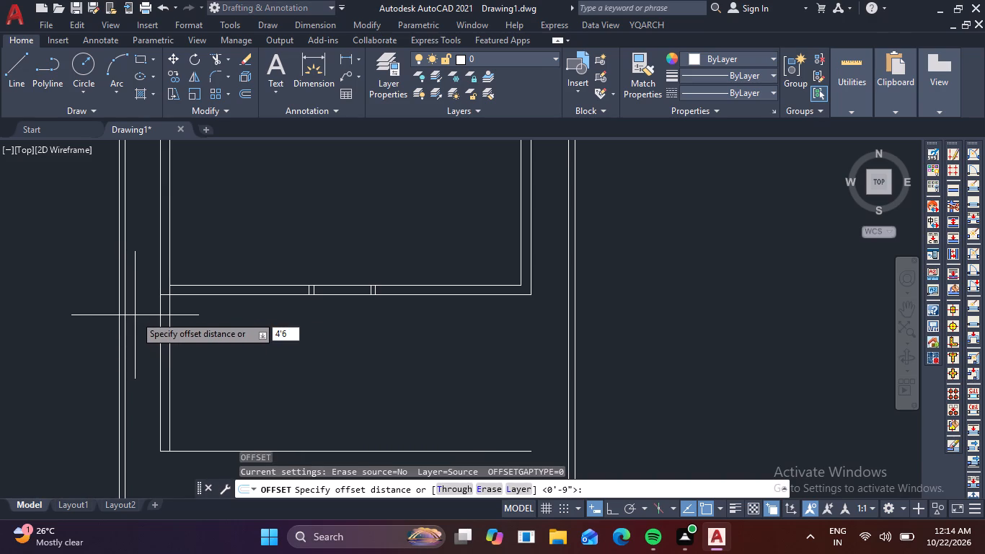
key("space")
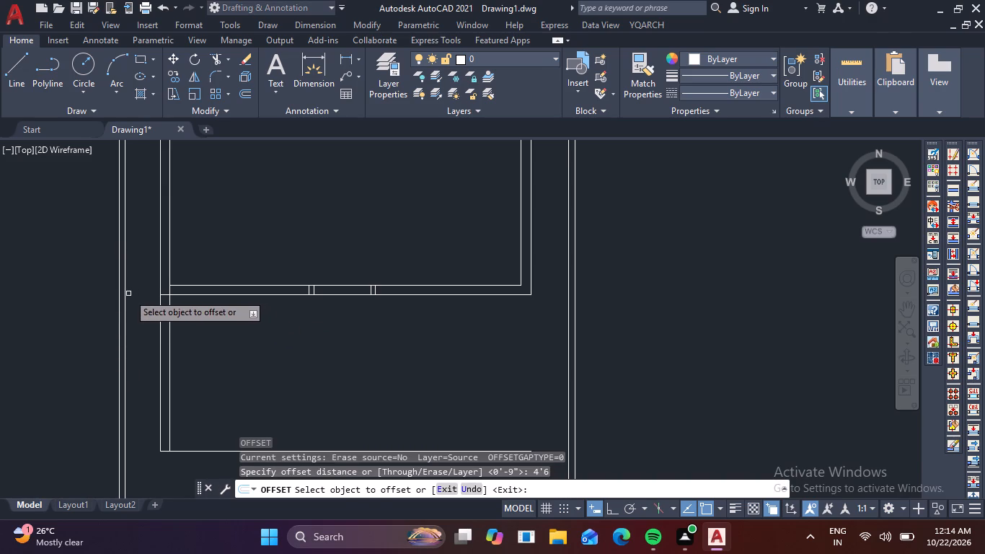
left_click(124, 293)
left_click(385, 283)
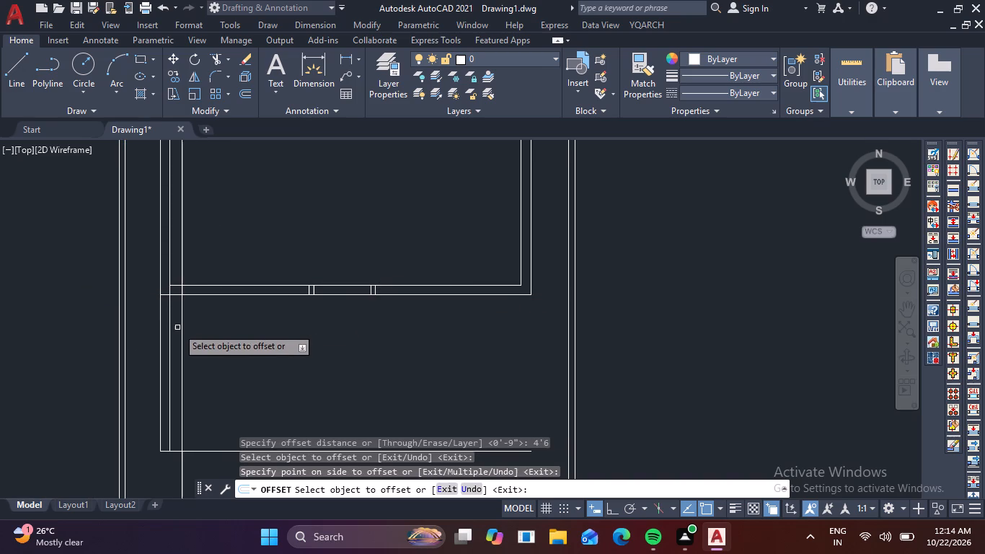
Offset the new vertical line 9" to the right to form a second wall line.
left_click(182, 328)
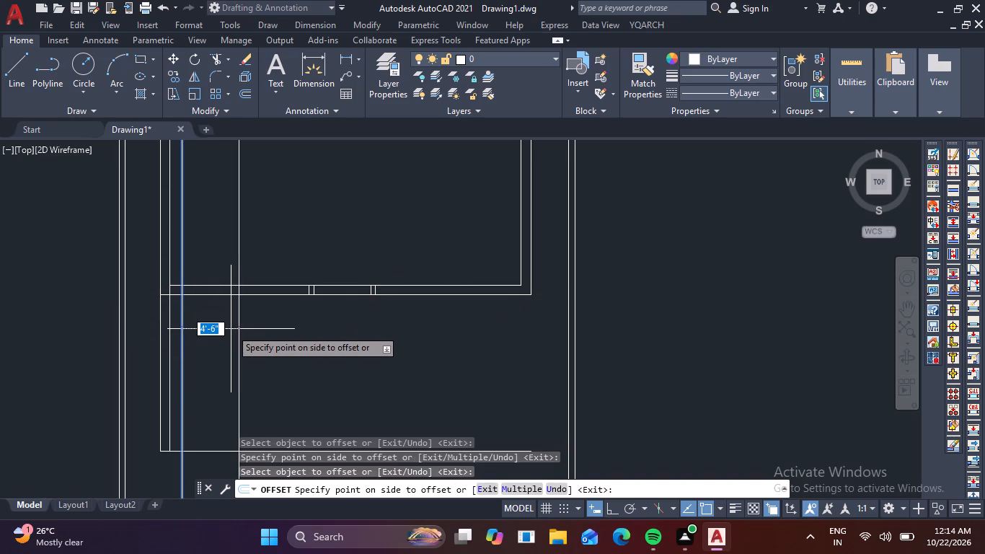
type("9")
key("space")
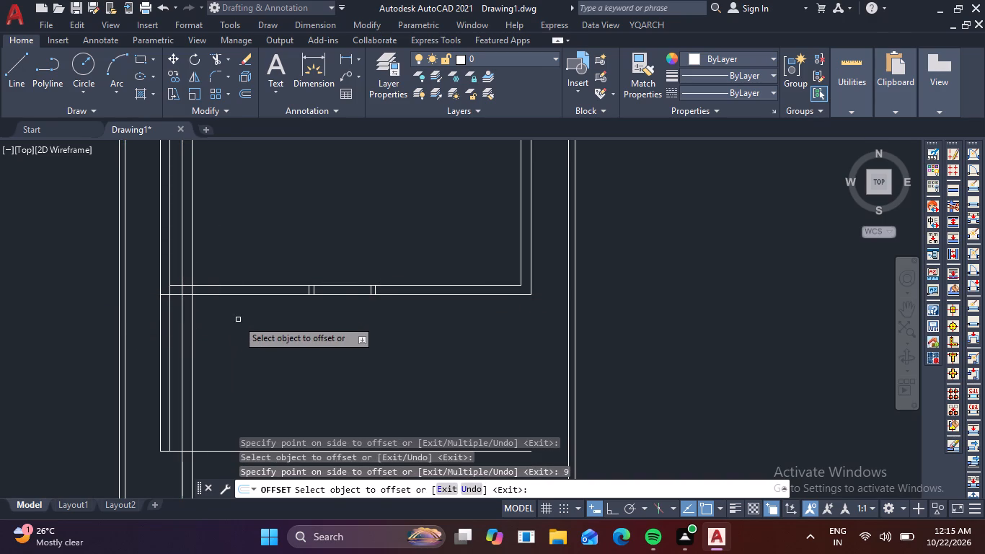
scroll(194, 304, "up", 3)
middle_click_drag(271, 333, 377, 409)
key("Escape")
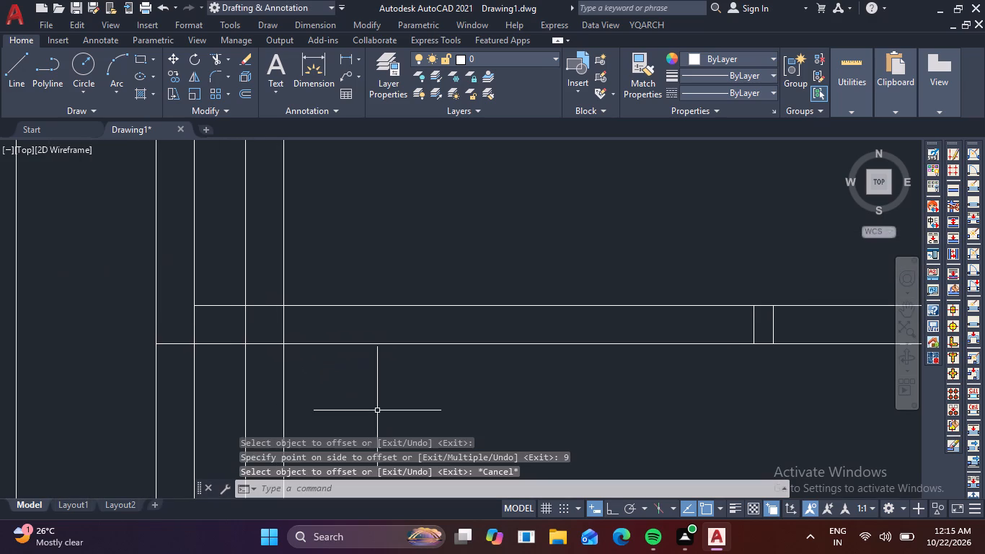
key("Escape")
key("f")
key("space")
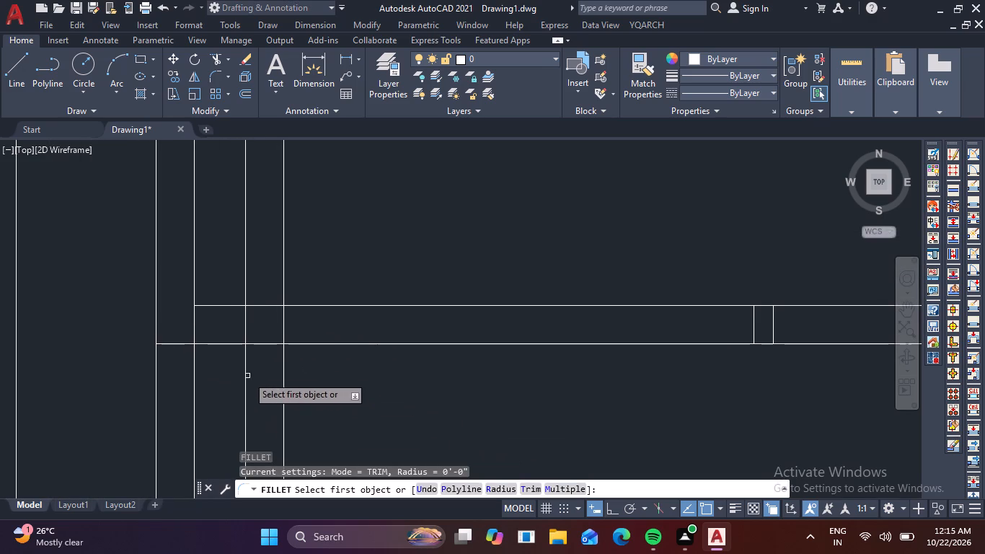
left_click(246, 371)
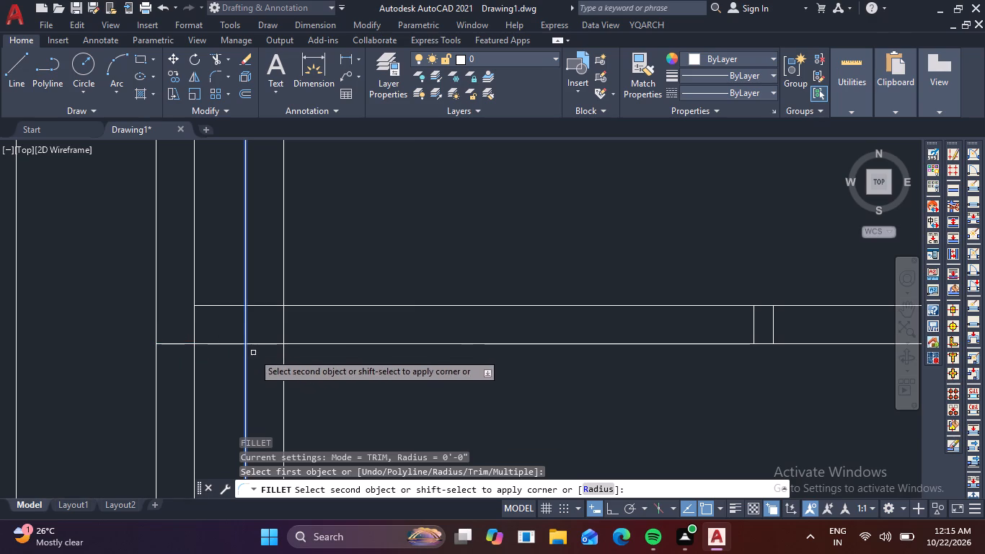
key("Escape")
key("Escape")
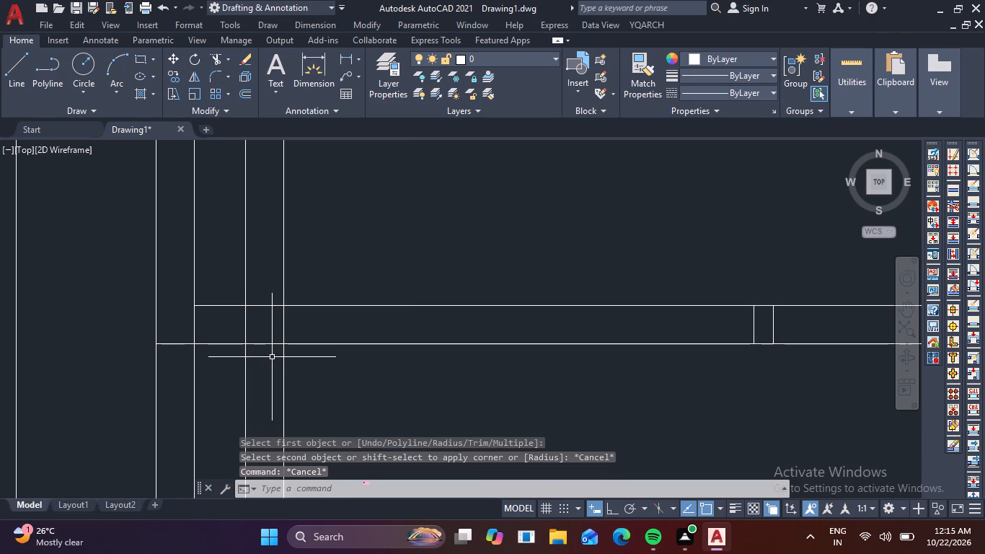
Fillet the 9" wall's lower line with the left external wall's outer face above it into a square corner.
key("f")
key("space")
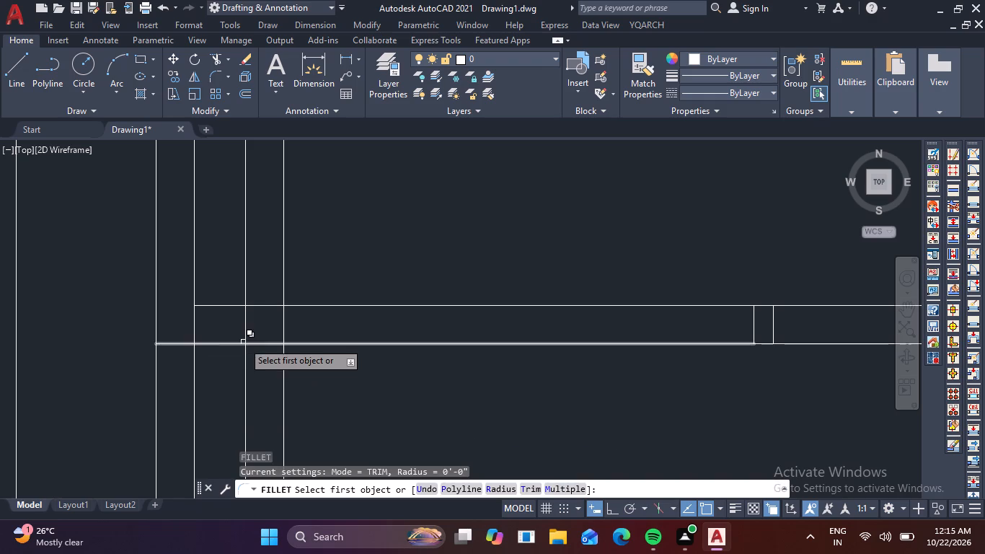
left_click(254, 343)
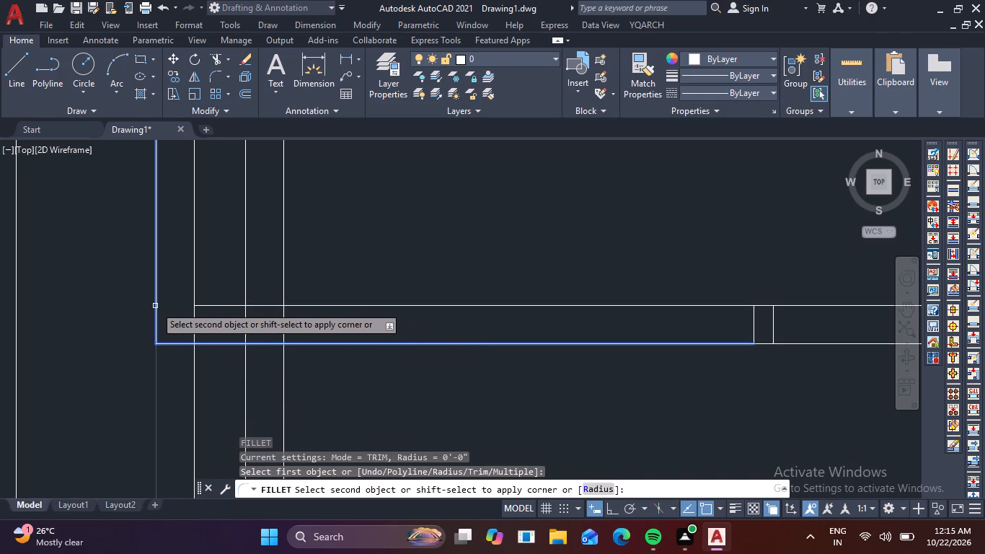
left_click(155, 305)
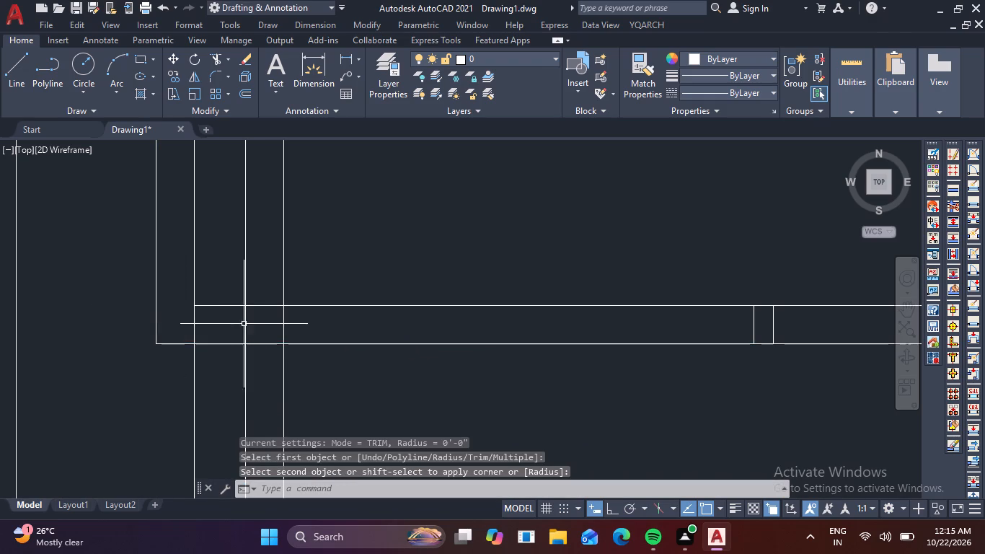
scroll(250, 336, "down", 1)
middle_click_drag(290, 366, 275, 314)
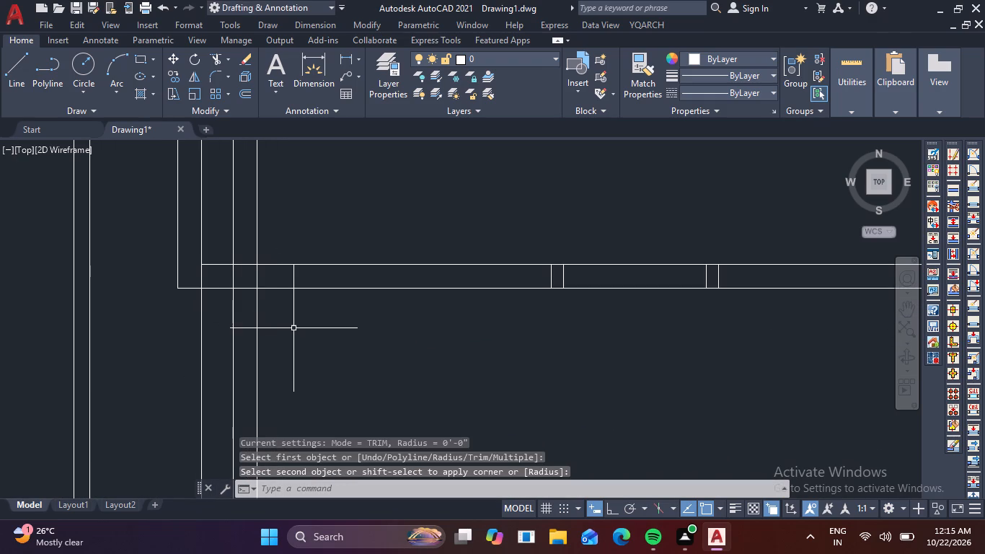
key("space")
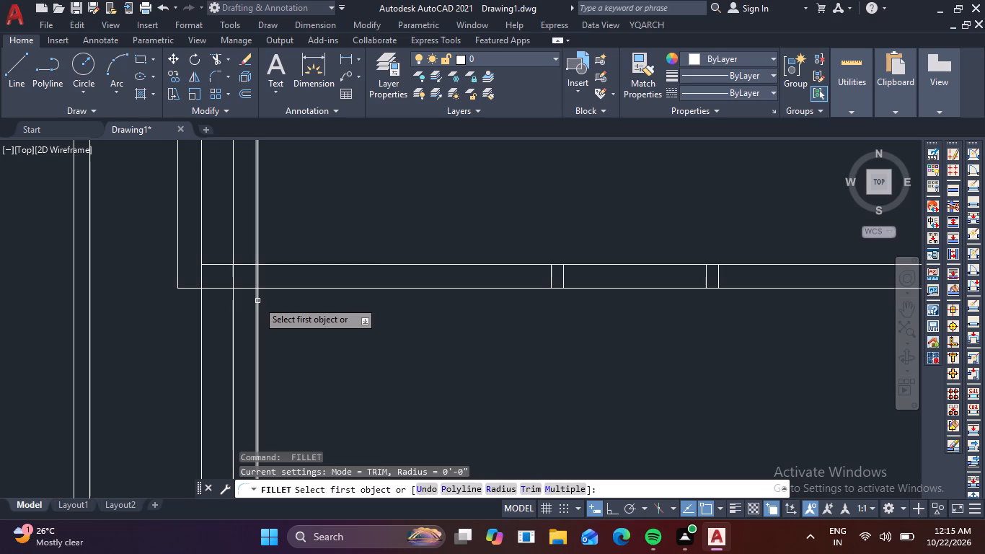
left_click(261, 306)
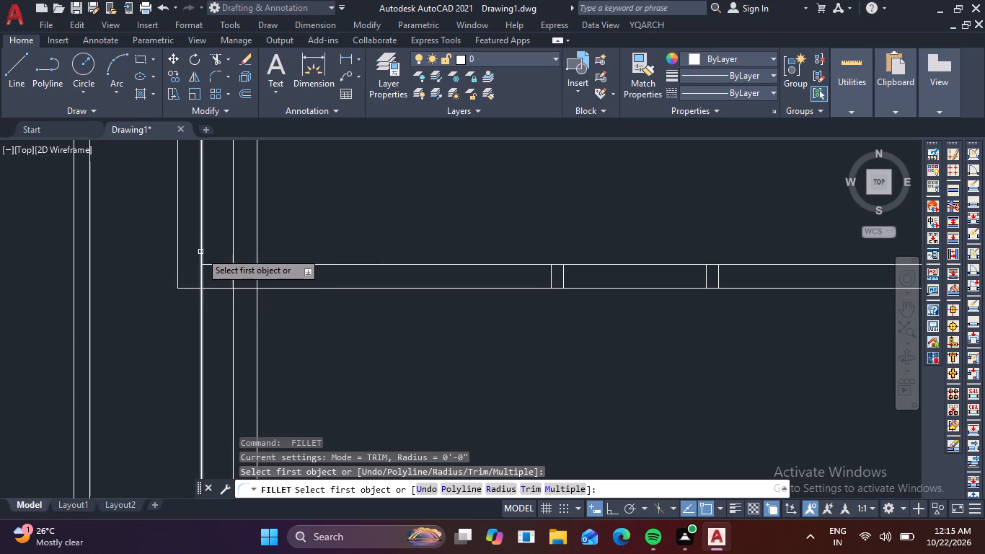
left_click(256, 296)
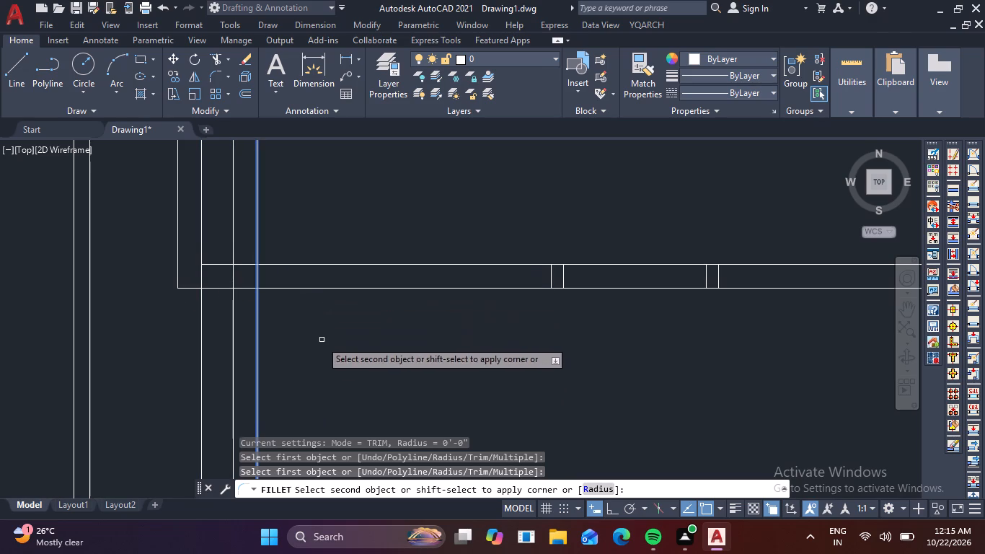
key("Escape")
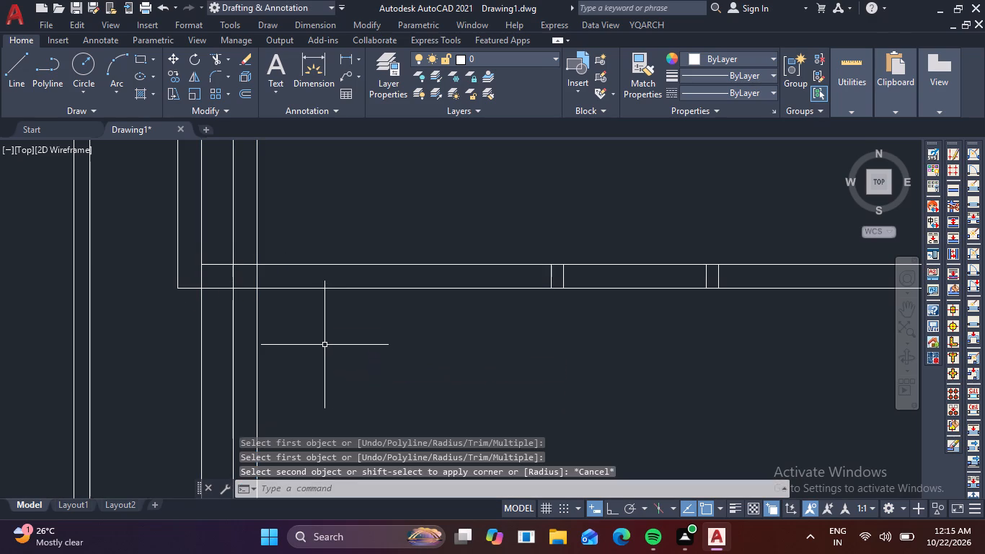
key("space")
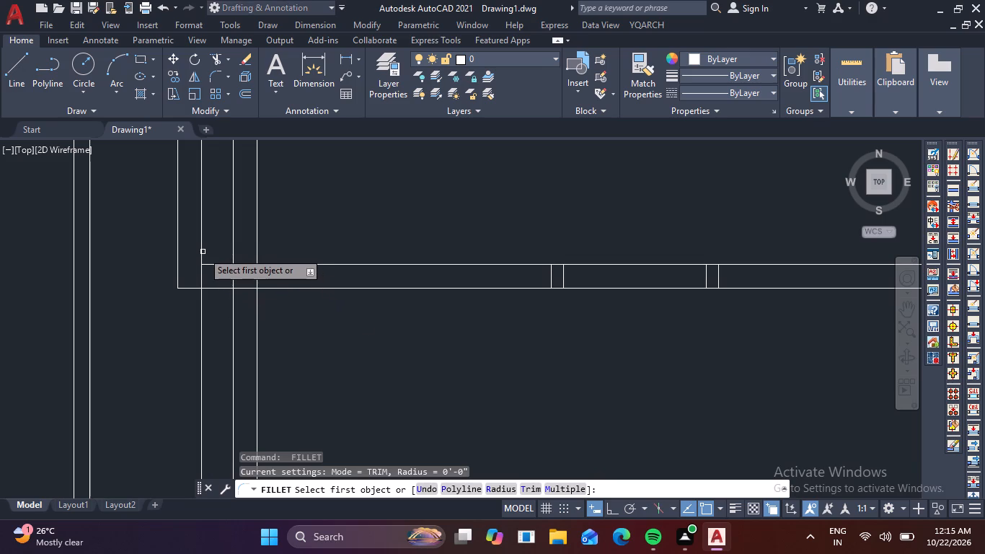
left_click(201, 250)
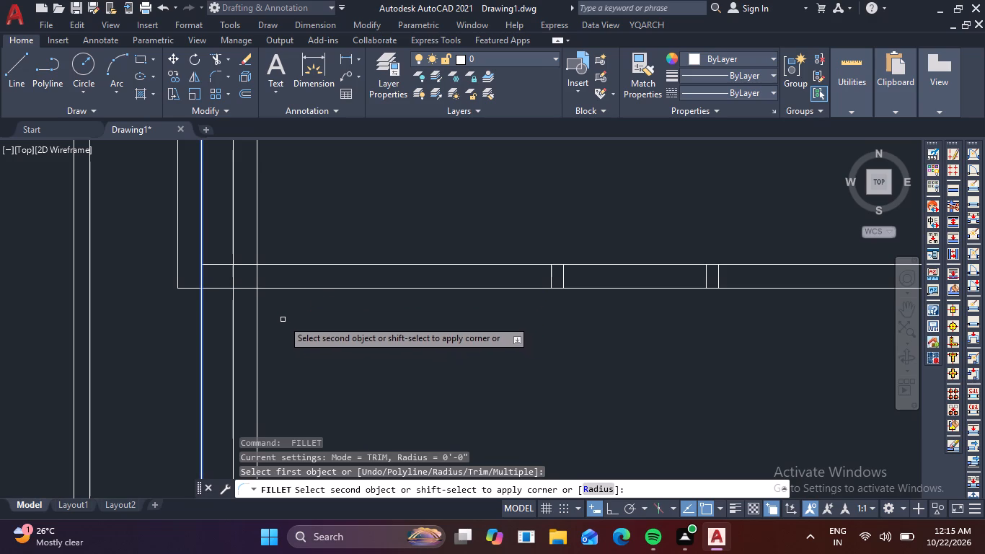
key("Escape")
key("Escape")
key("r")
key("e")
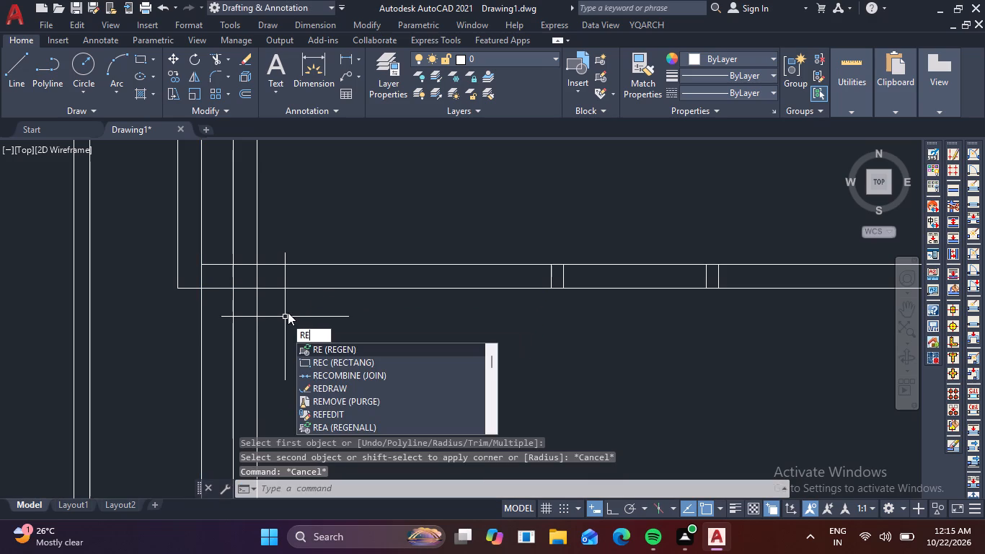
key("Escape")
Trim the crossing lines where the new 9" vertical wall meets the stepped front wall, including the left external wall's inner line below it.
key("t")
key("r")
key("space")
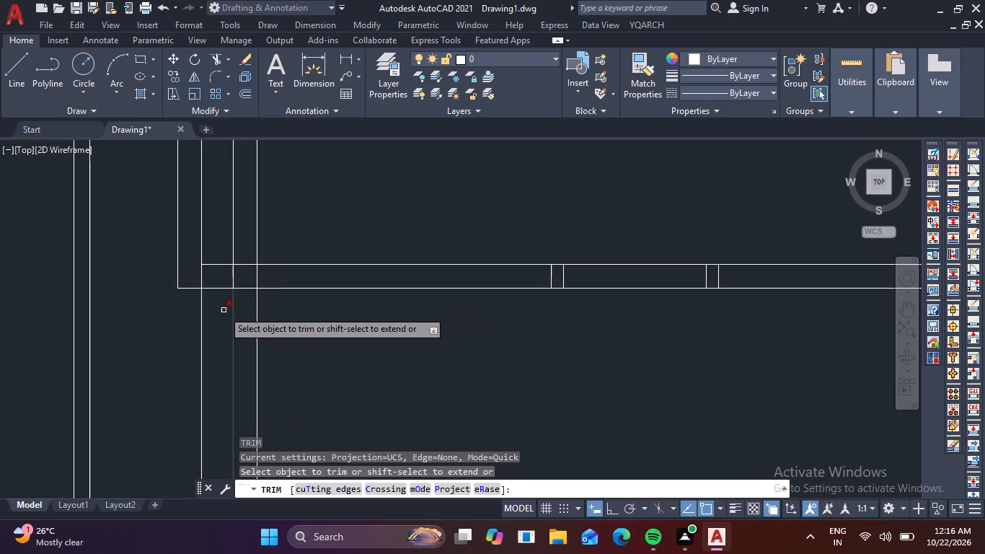
left_click_drag(211, 312, 202, 320)
left_click(172, 333)
scroll(216, 325, "down", 2)
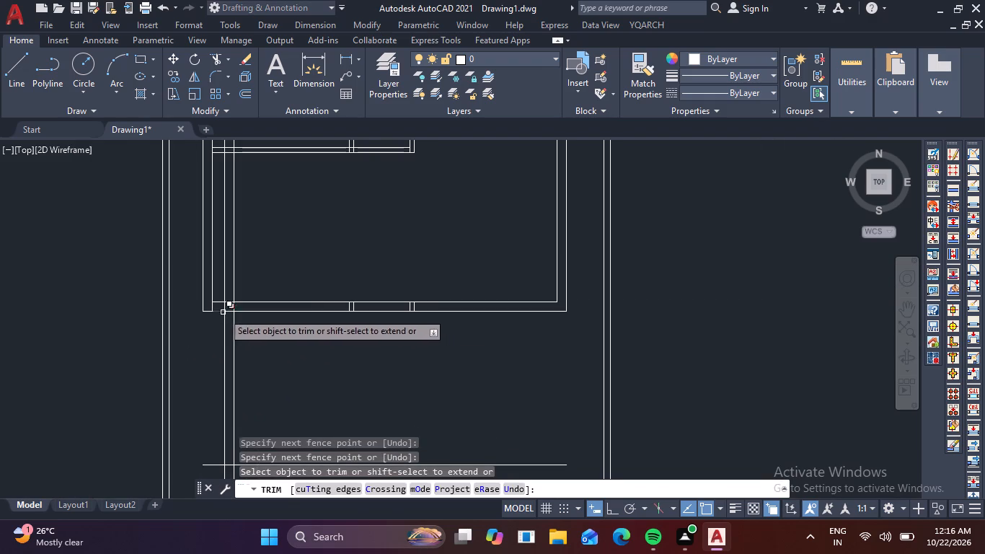
scroll(213, 309, "up", 3)
left_click(193, 305)
left_click(260, 298)
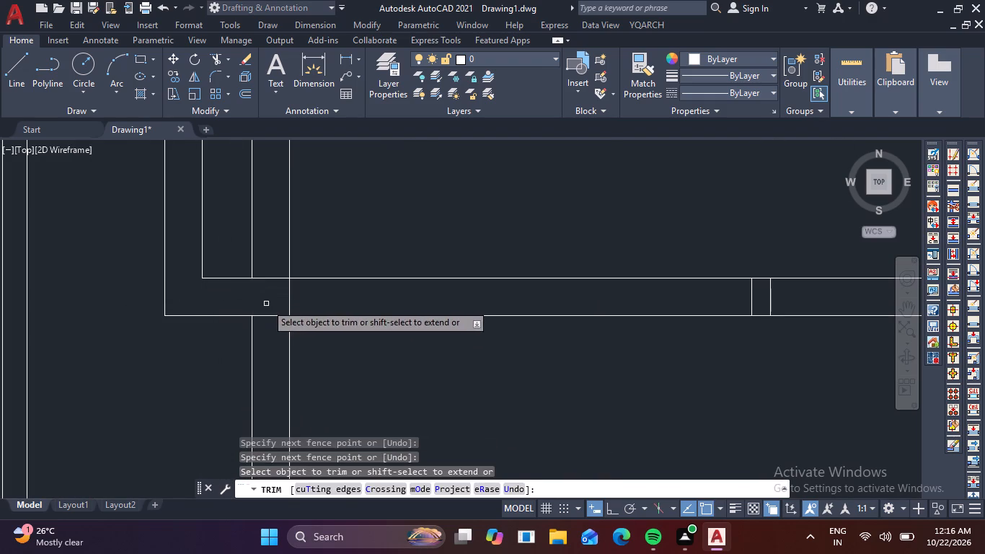
left_click_drag(266, 304, 273, 311)
left_click(277, 325)
Remove the new vertical wall's two lines above the front wall, trimming them in the front room and deleting the segments beyond the partition.
scroll(262, 306, "down", 3)
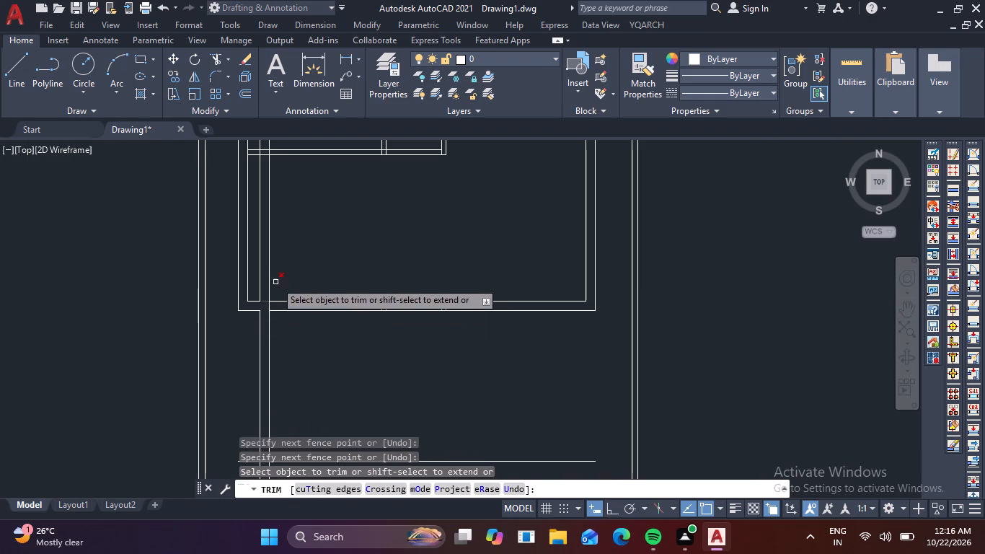
left_click(283, 269)
left_click(252, 262)
middle_click_drag(304, 249, 317, 287)
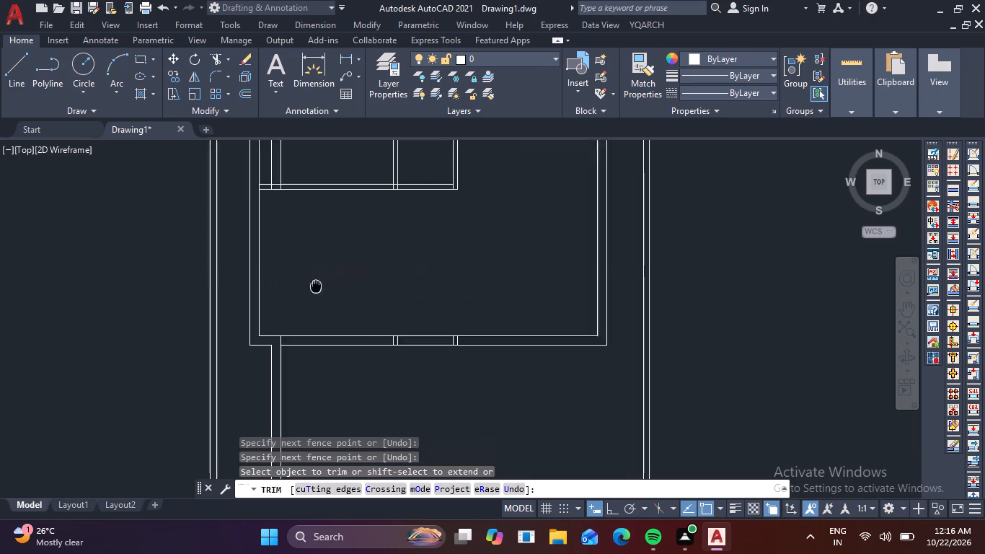
middle_click_drag(317, 287, 355, 357)
key("Escape")
left_click(332, 235)
left_click(306, 224)
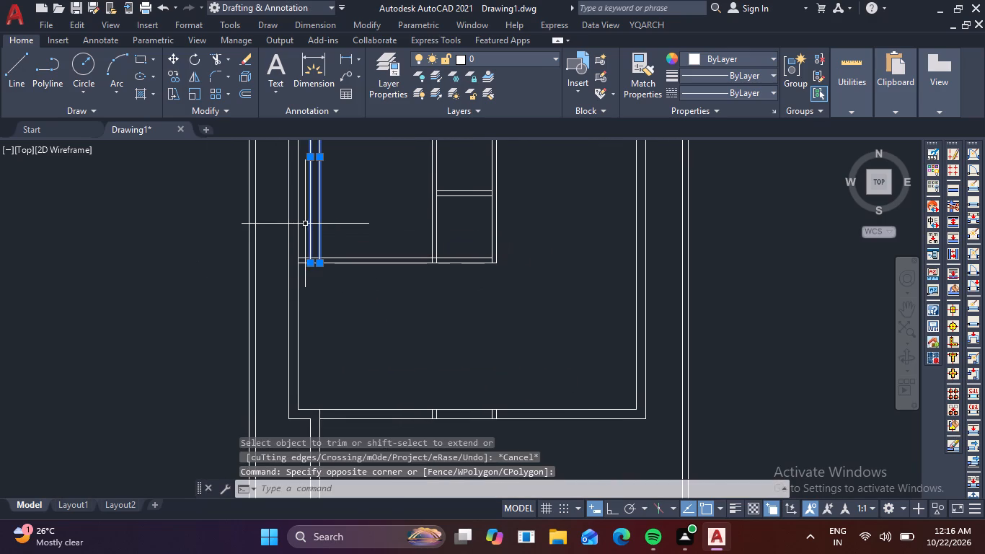
key("Delete")
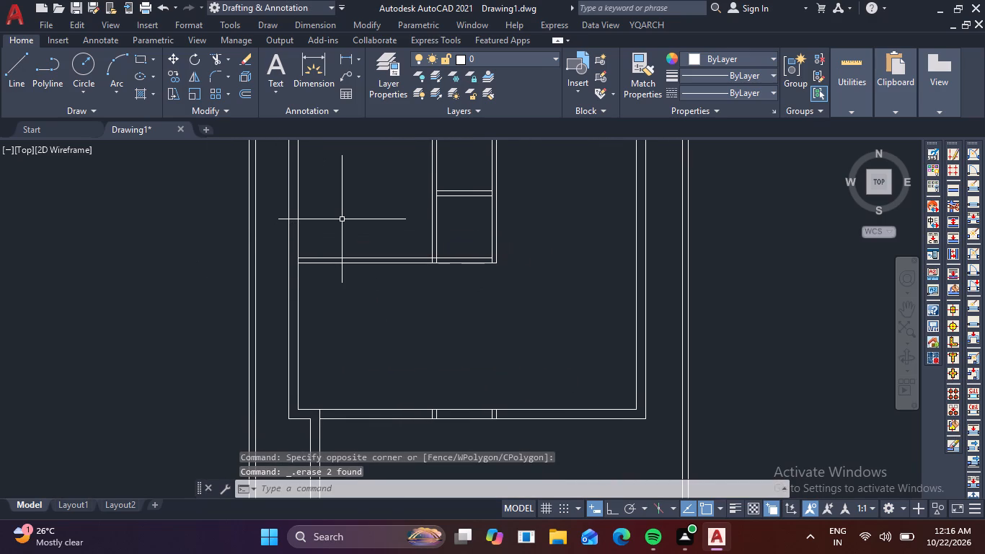
Offset the front wall's inner line 4-1/2" downward, between the left external wall and the first partition stub.
middle_click_drag(369, 420, 340, 318)
scroll(289, 334, "up", 2)
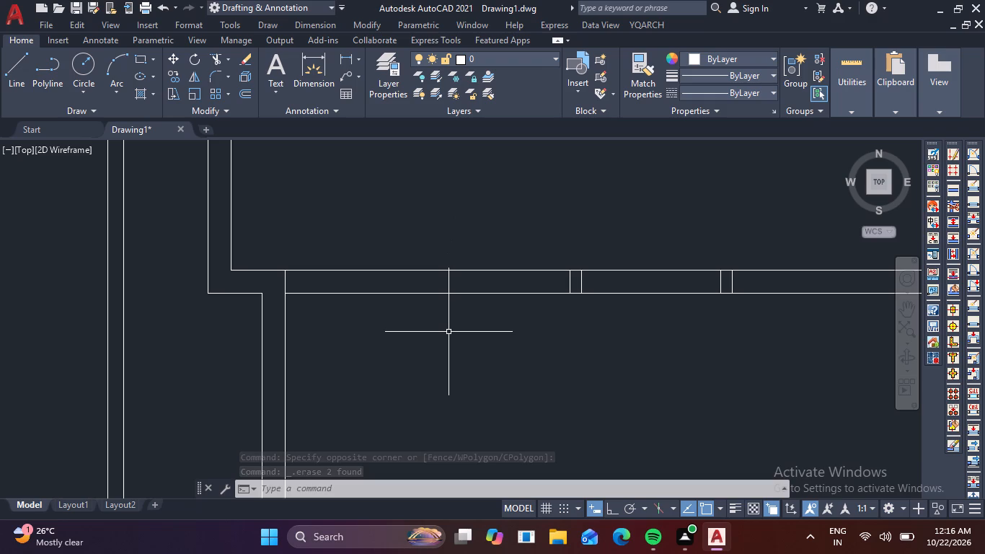
key("o")
key("space")
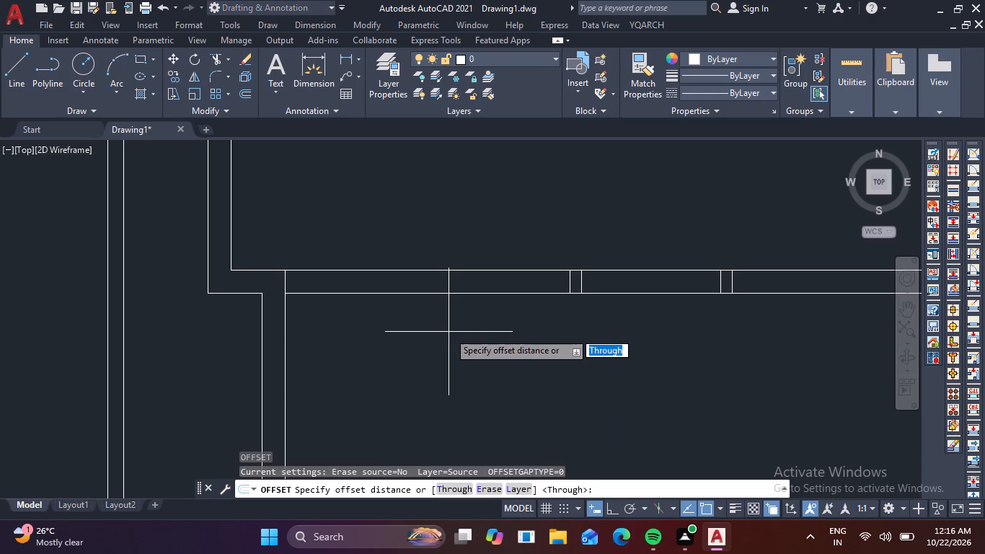
key("4")
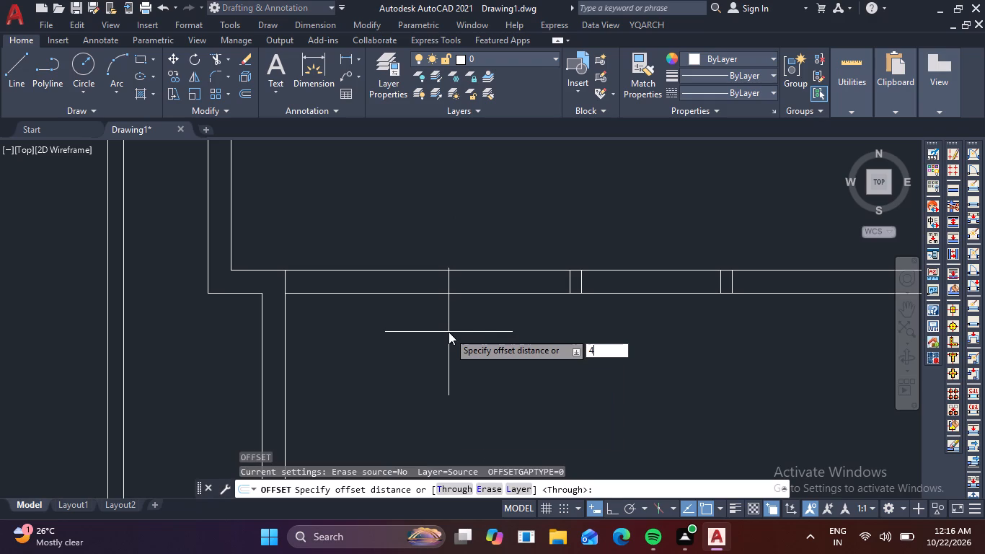
type("-1/2")
key("space")
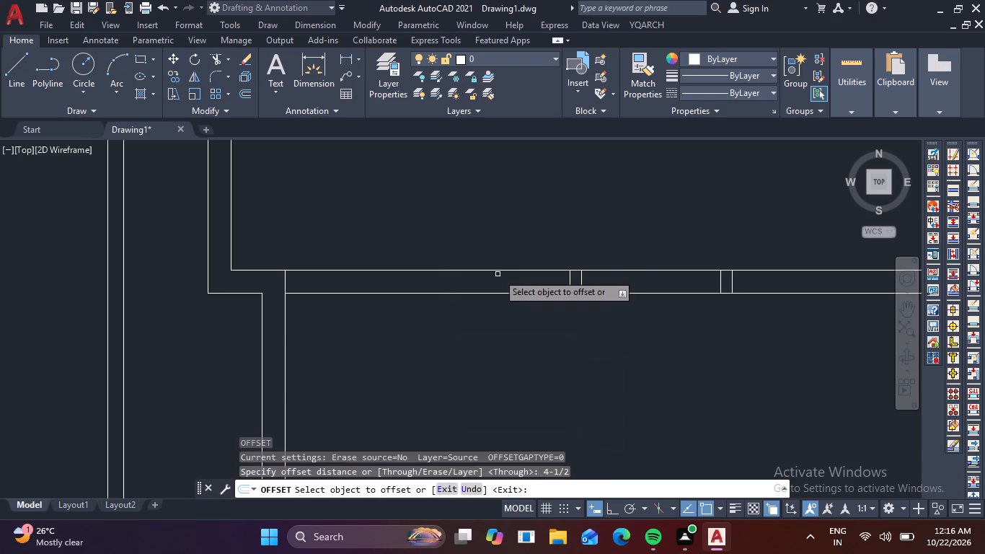
left_click(495, 269)
left_click(495, 307)
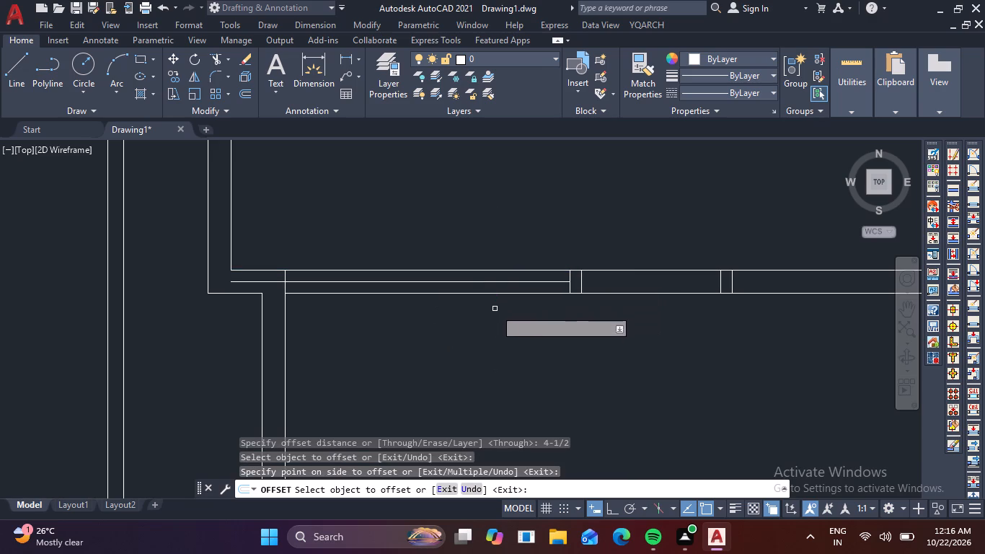
key("Escape")
key("Escape")
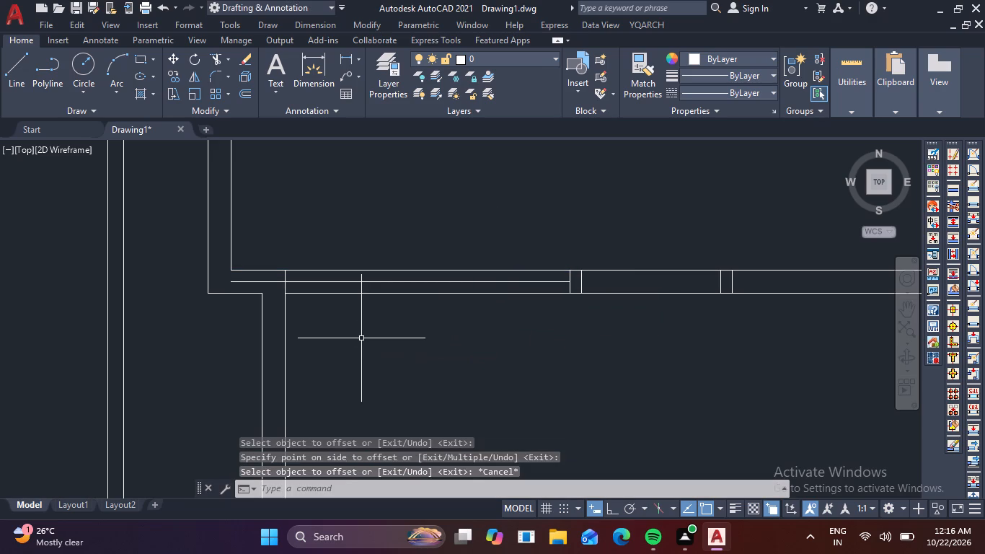
Trim the offset line's end that extends left past the new vertical wall's inner line.
type("TR")
key("space")
scroll(262, 292, "up", 1)
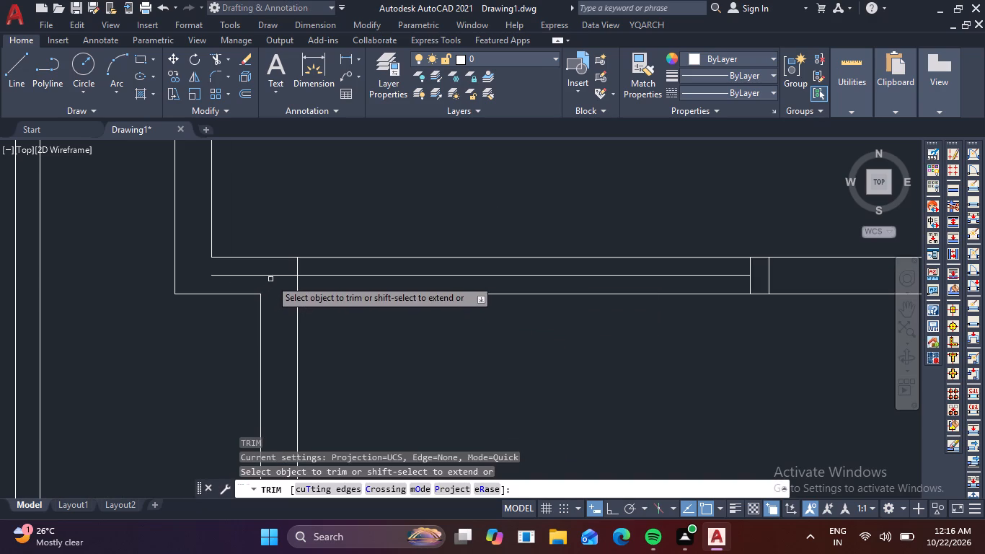
left_click(274, 276)
key("Escape")
key("Escape")
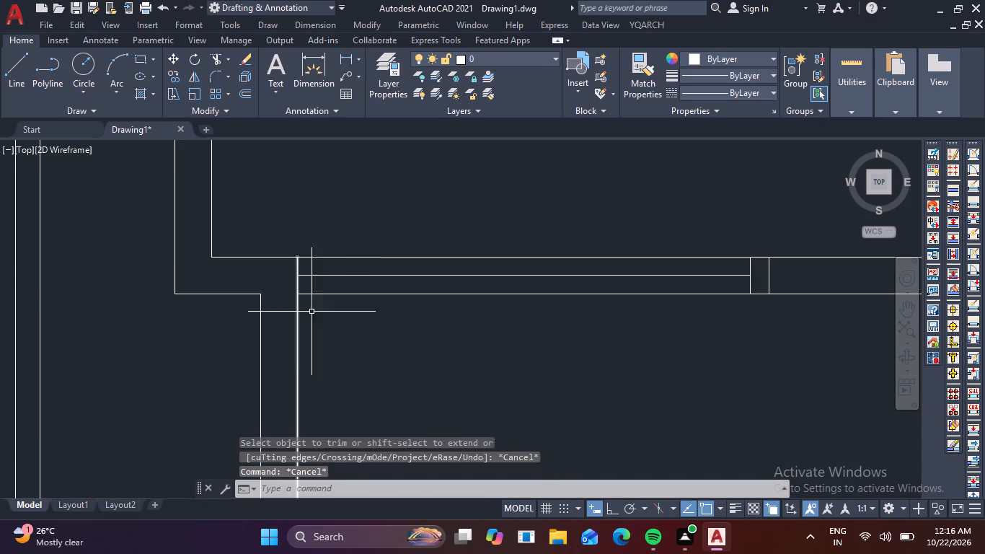
Examine the front area between the building's front wall and the plot's lower boundary.
scroll(347, 327, "down", 2)
middle_click(420, 214)
scroll(469, 351, "down", 1)
middle_click_drag(470, 371, 471, 327)
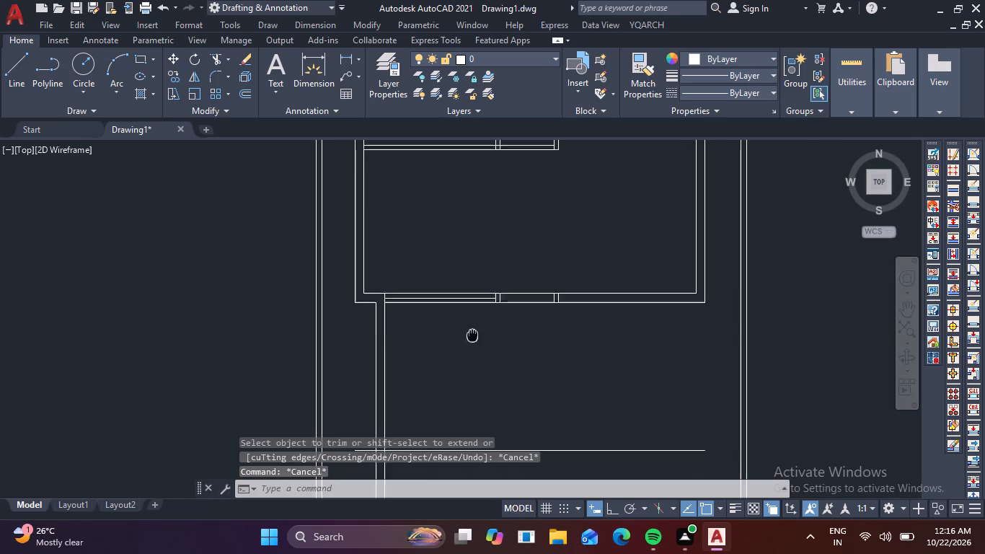
middle_click_drag(471, 327, 469, 190)
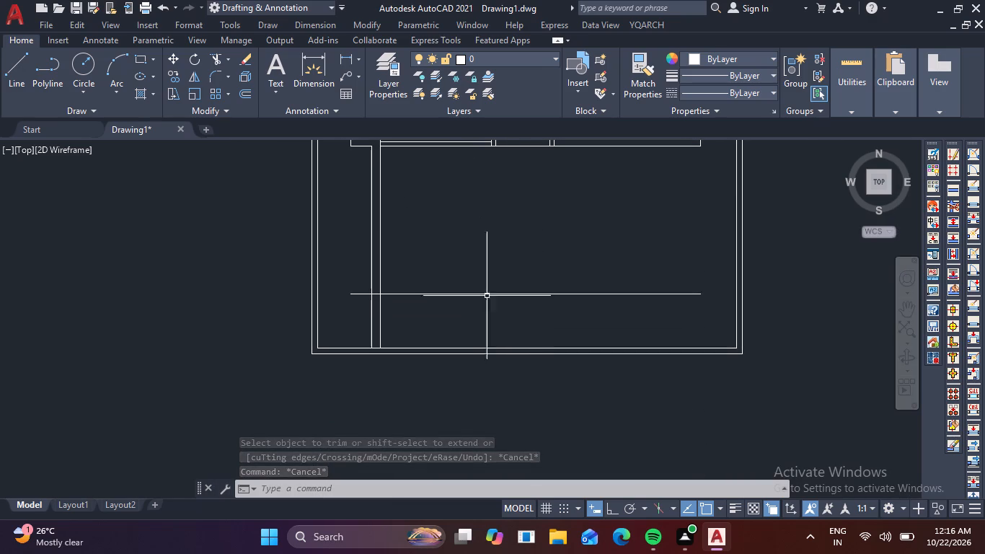
scroll(492, 310, "up", 1)
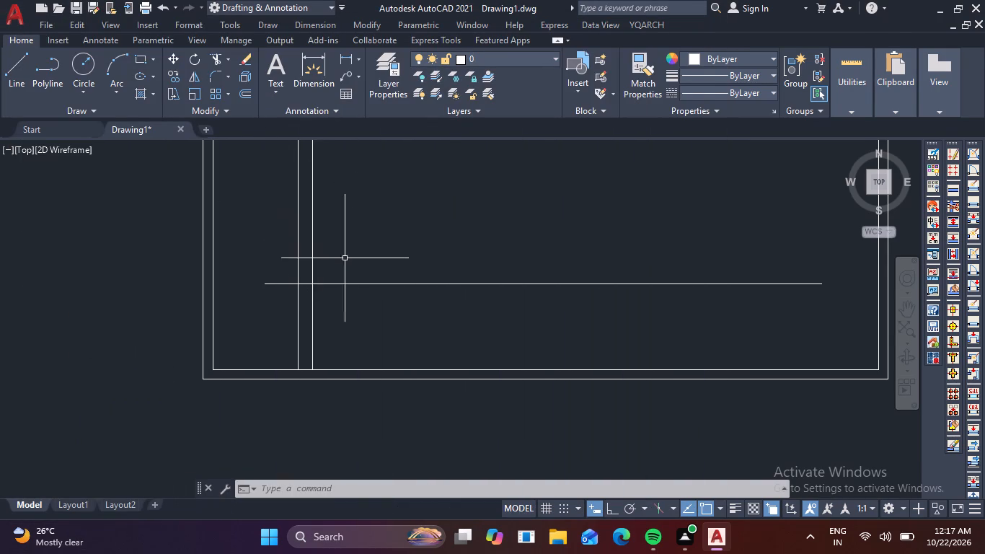
scroll(400, 263, "down", 1)
middle_click_drag(425, 245, 413, 349)
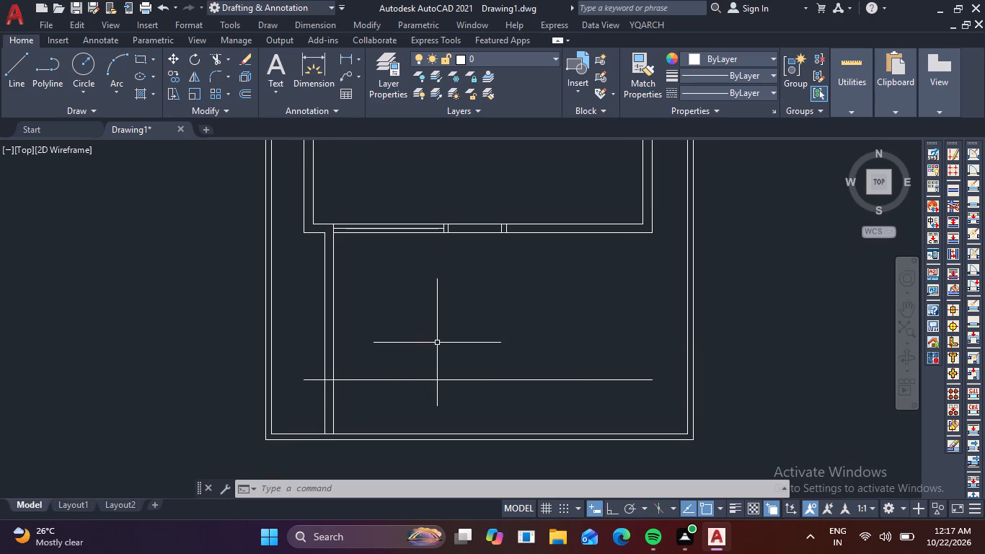
key("Escape")
key("Escape")
key("Escape")
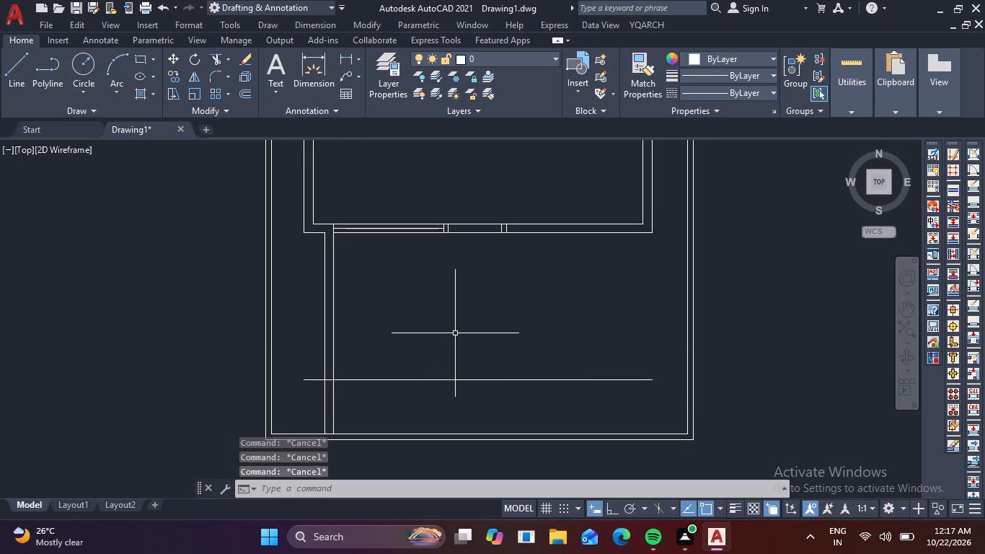
Trim away the front wall's outer line between the new vertical wall and the first partition stub, leaving a 4-1/2" wall.
scroll(429, 237, "up", 2)
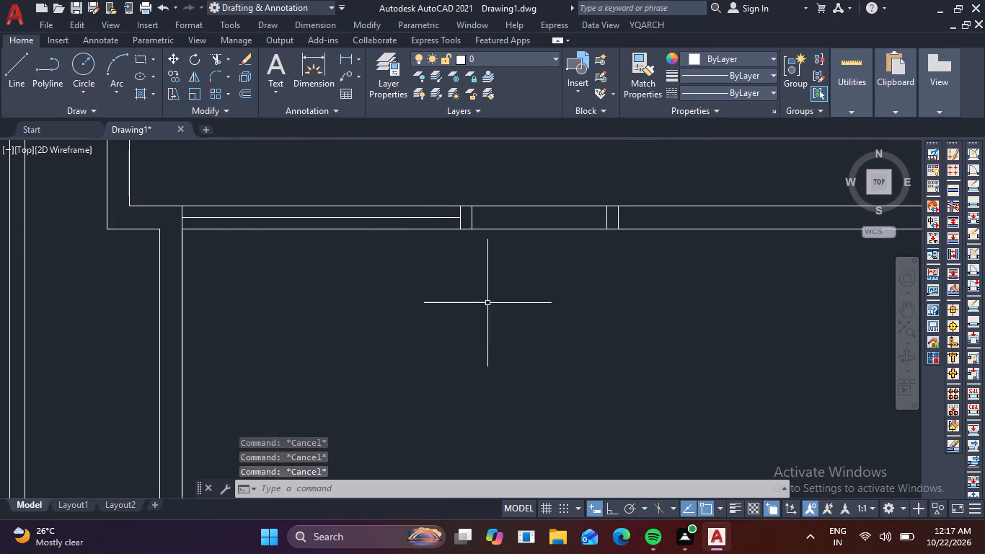
type("TR")
key("space")
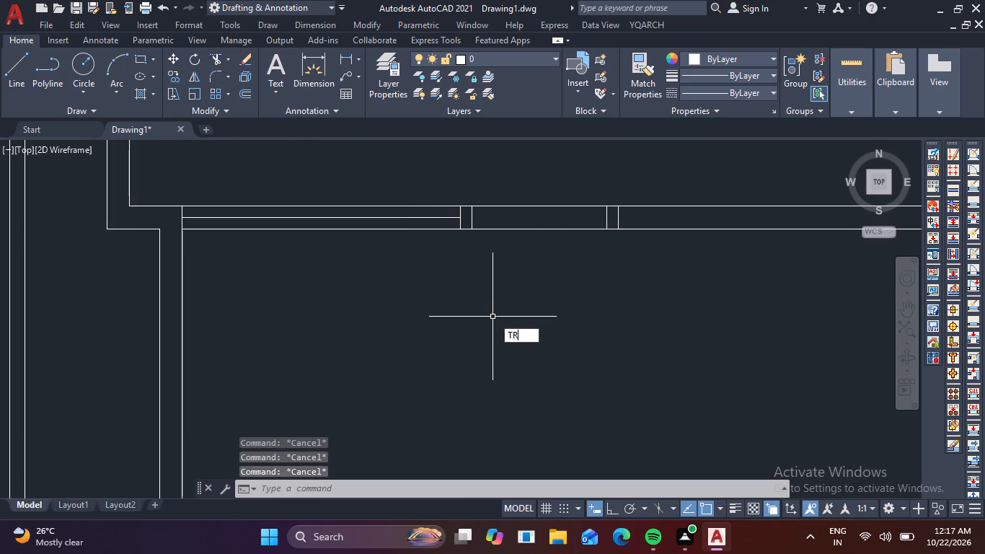
left_click(423, 229)
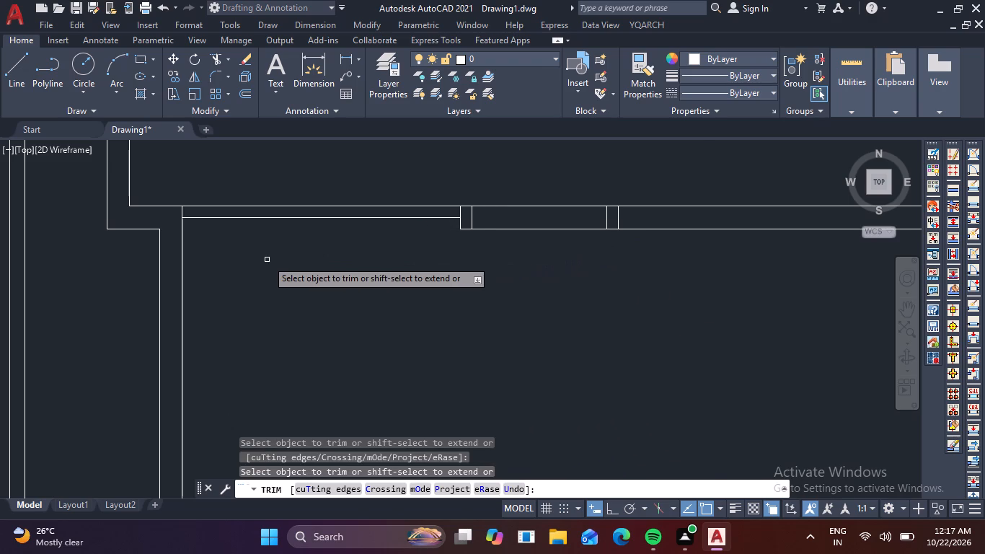
scroll(267, 260, "down", 1)
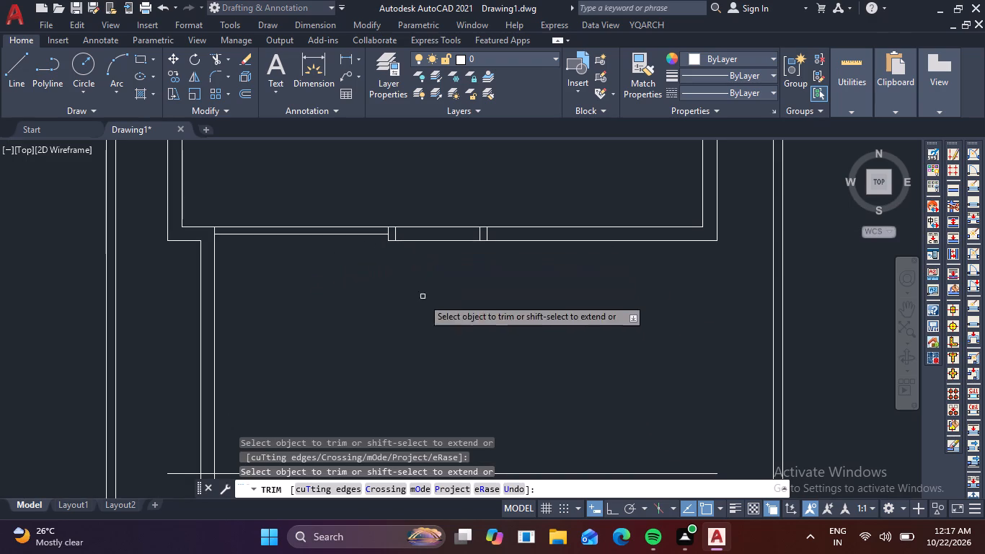
key("Escape")
key("Escape")
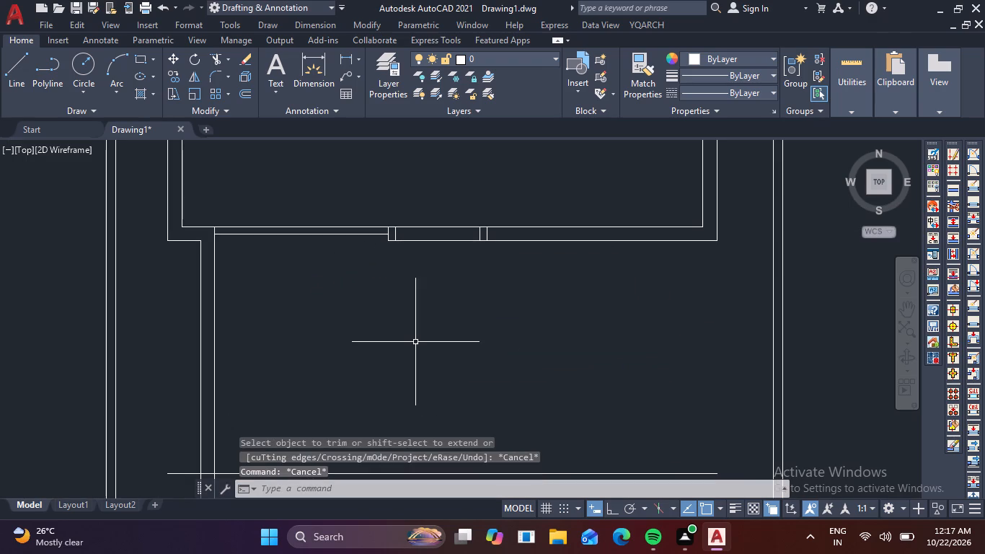
Trim the short vertical piece closing the left end of the 4-1/2" front wall, between its two lines.
key("t")
type("R")
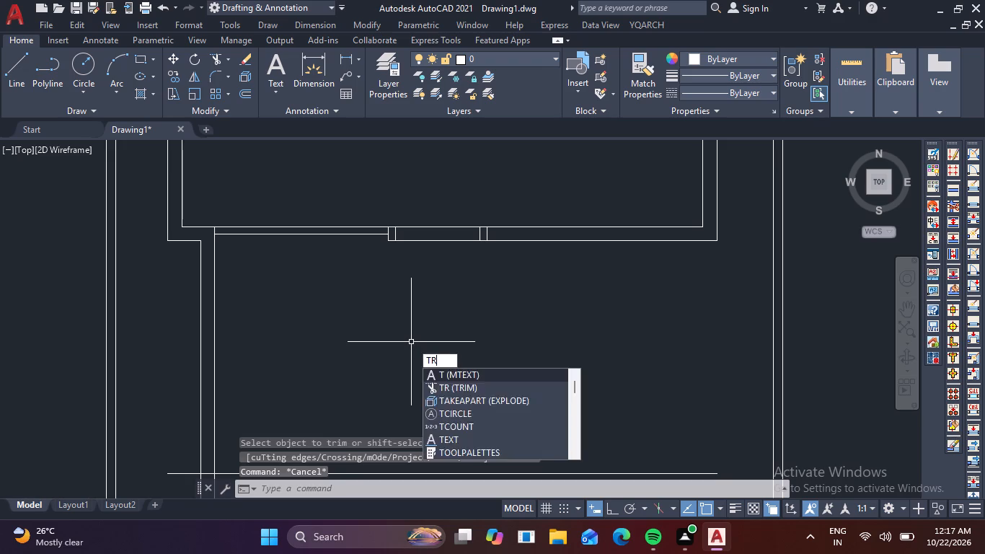
key("space")
scroll(216, 233, "up", 2)
left_click(216, 228)
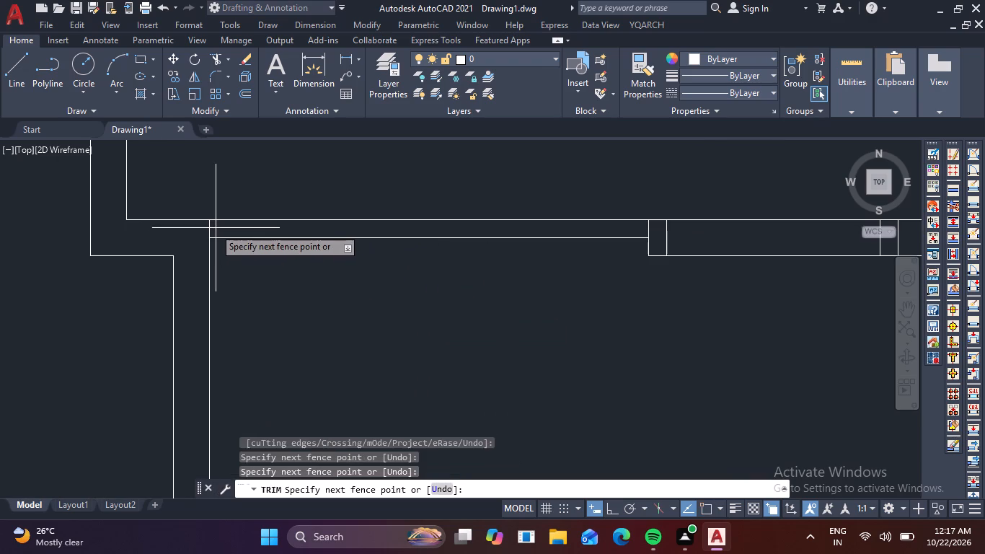
left_click(198, 225)
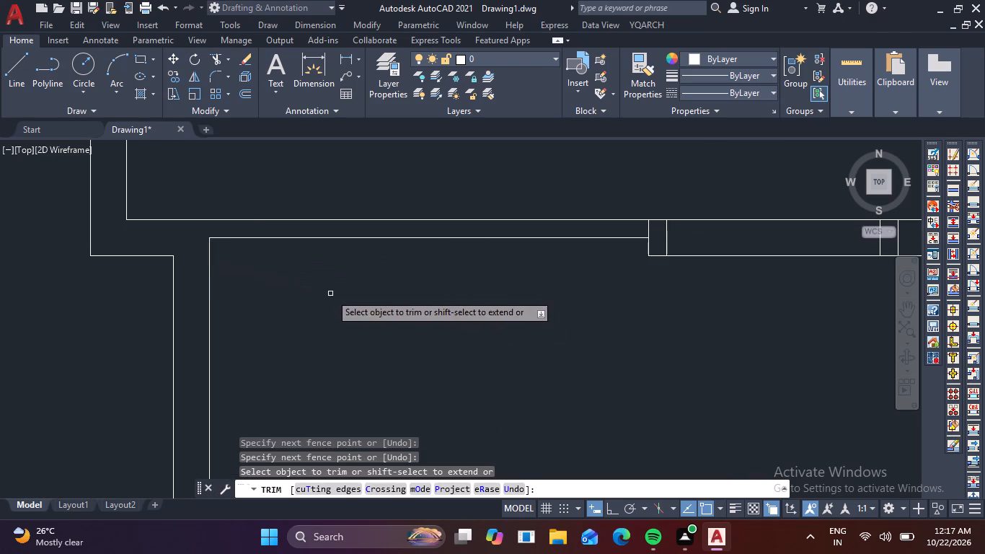
key("Escape")
key("Escape")
Offset the front-left vertical wall's inner line 13'9" to the right, across the front area.
scroll(381, 322, "down", 4)
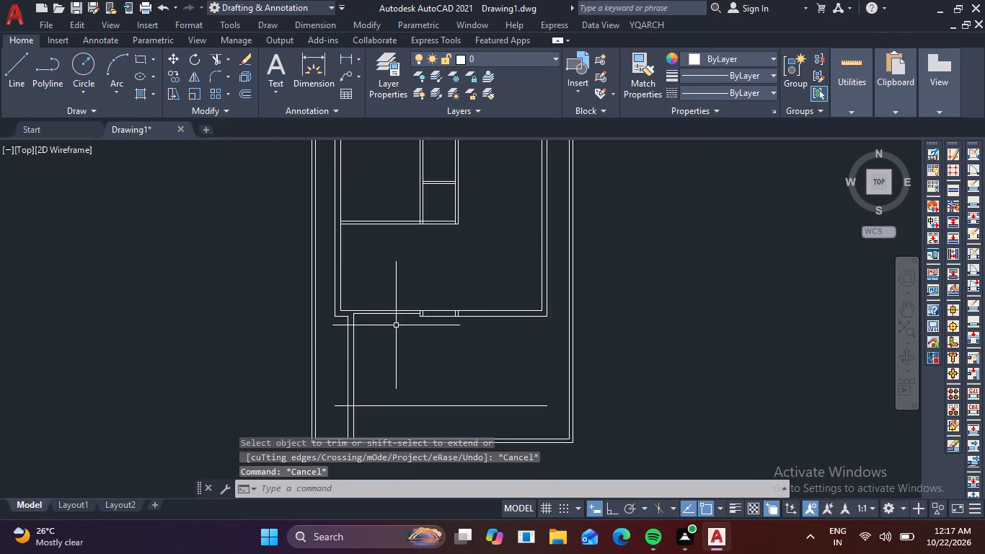
key("o")
key("Return")
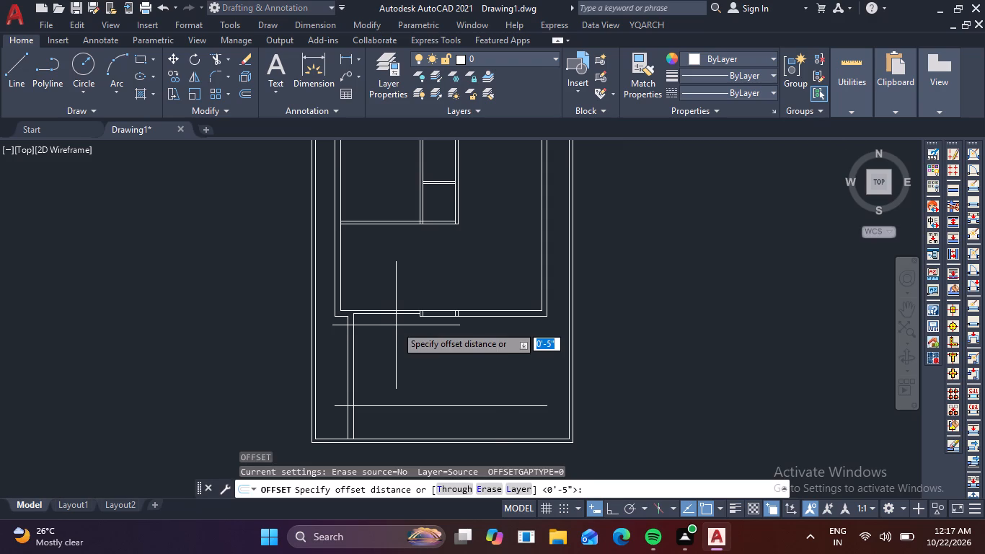
type("13")
key("apostrophe")
key("9")
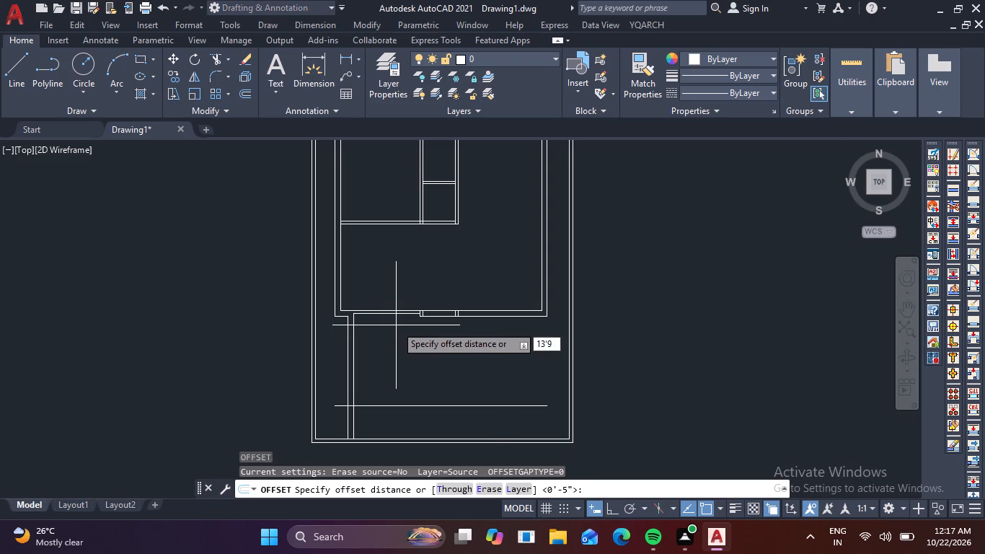
key("space")
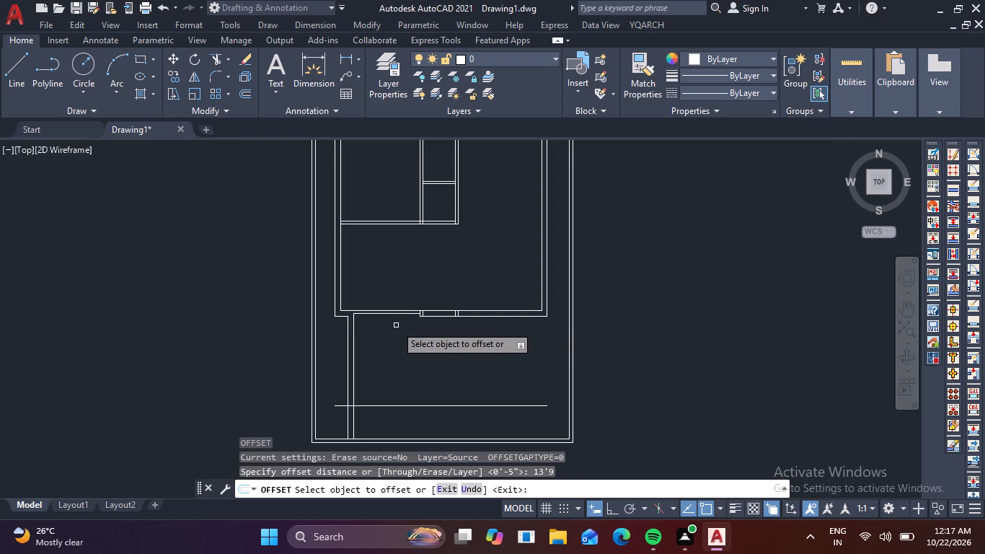
scroll(356, 356, "up", 2)
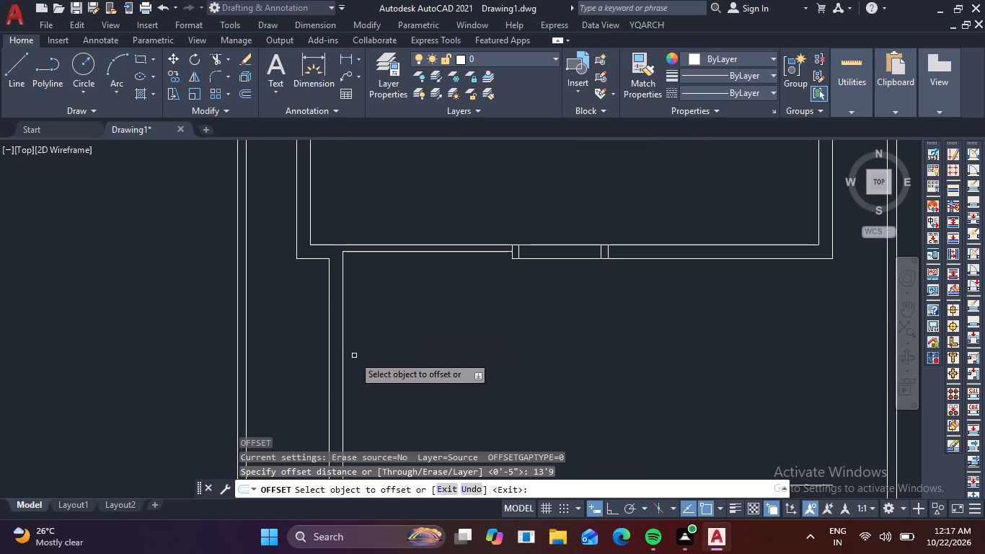
left_click(343, 345)
left_click(434, 338)
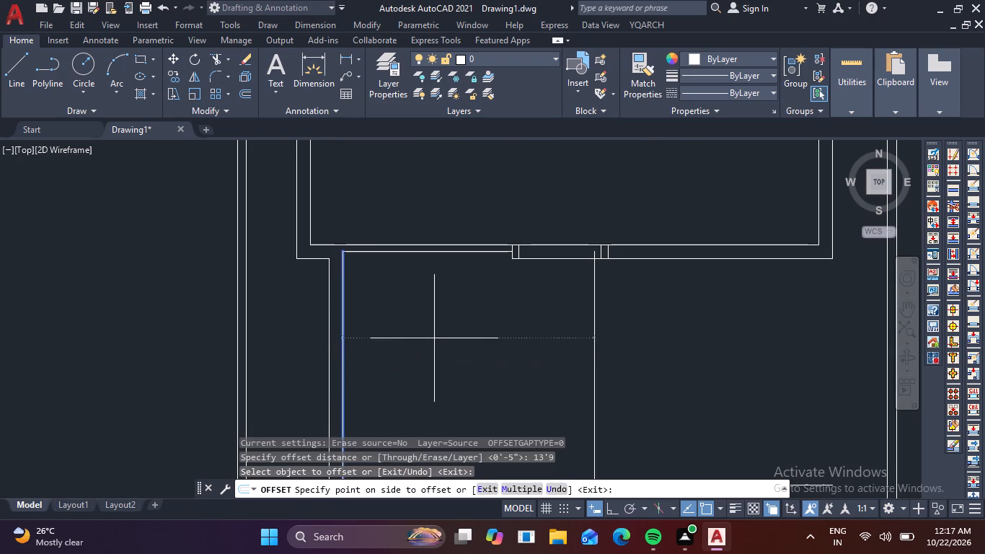
Offset the new vertical line a further 9" to the right to form the front section's second wall.
left_click(594, 327)
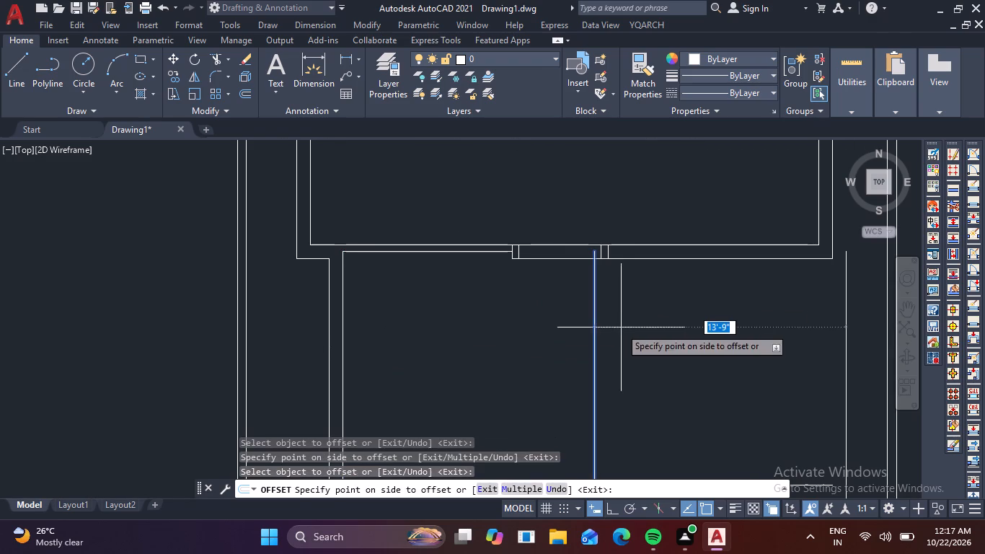
key("9")
key("space")
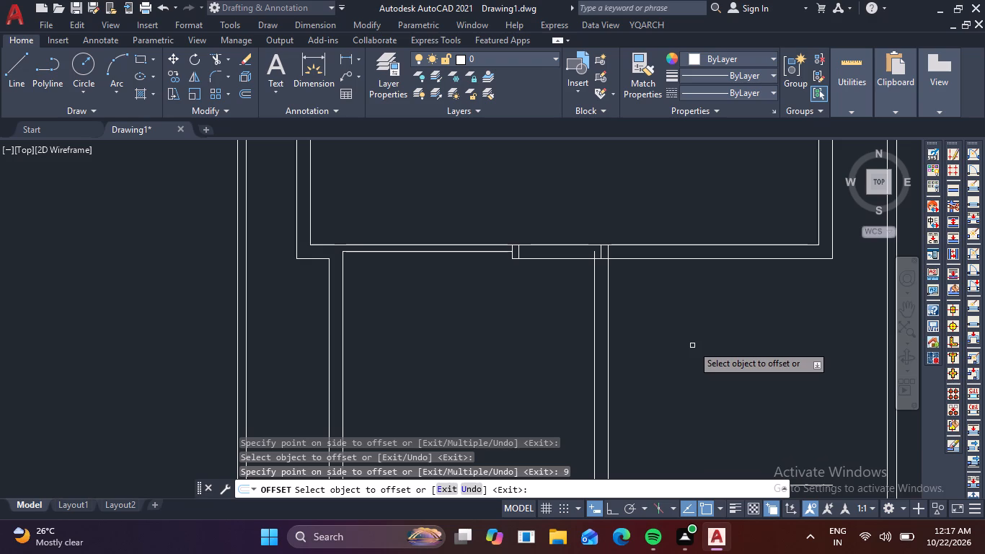
key("Escape")
Erase the inner-facing short vertical line of each of the two partition stubs within the front wall.
scroll(606, 262, "up", 3)
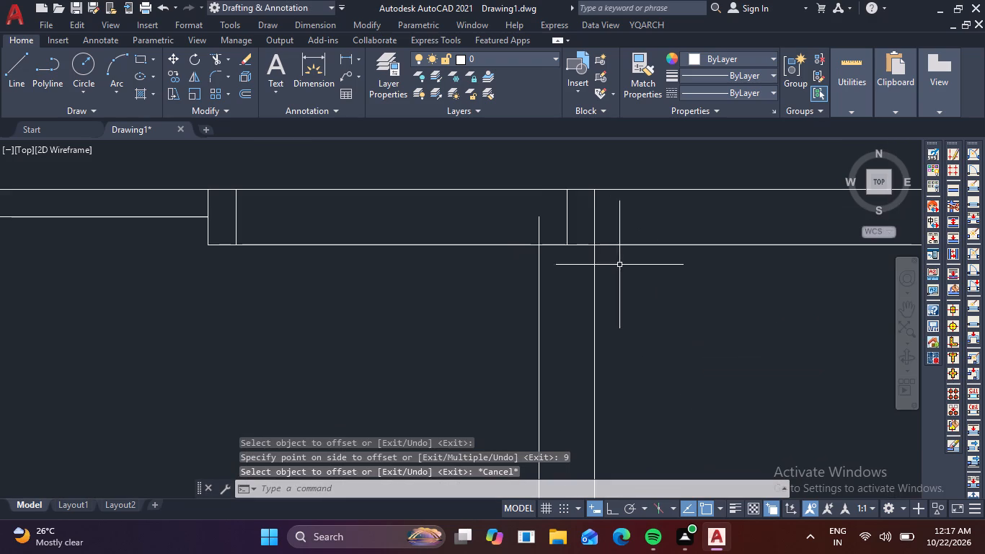
left_click(569, 224)
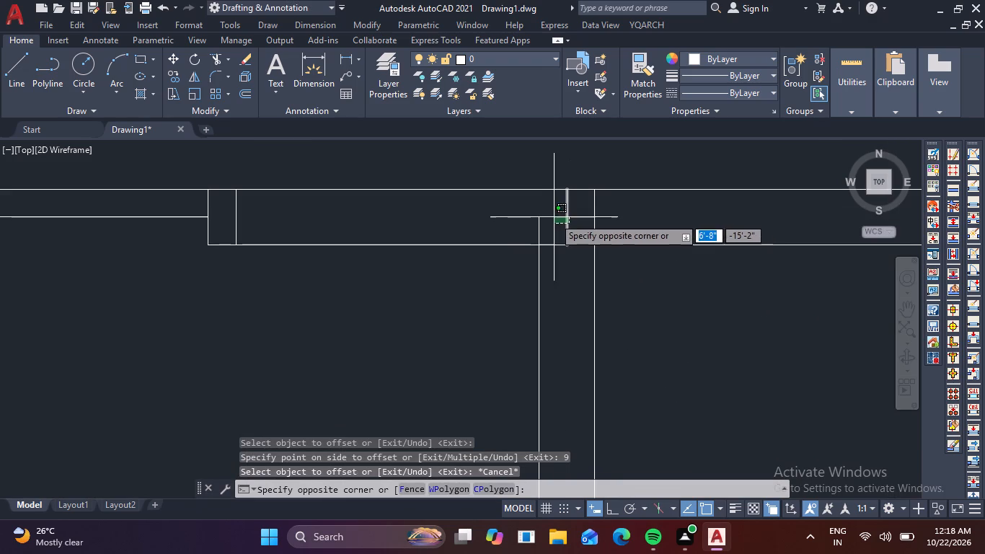
left_click(554, 217)
left_click(246, 214)
left_click(218, 211)
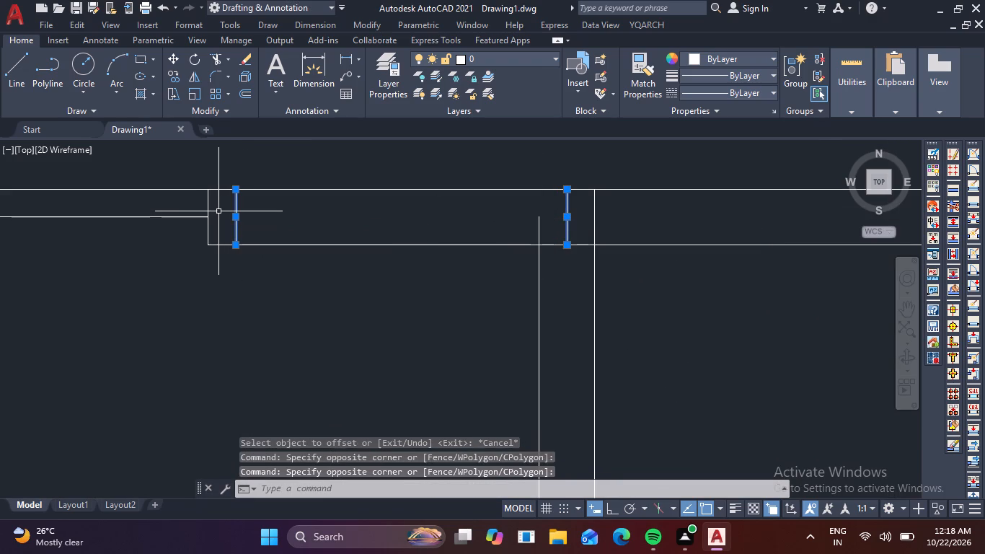
key("Delete")
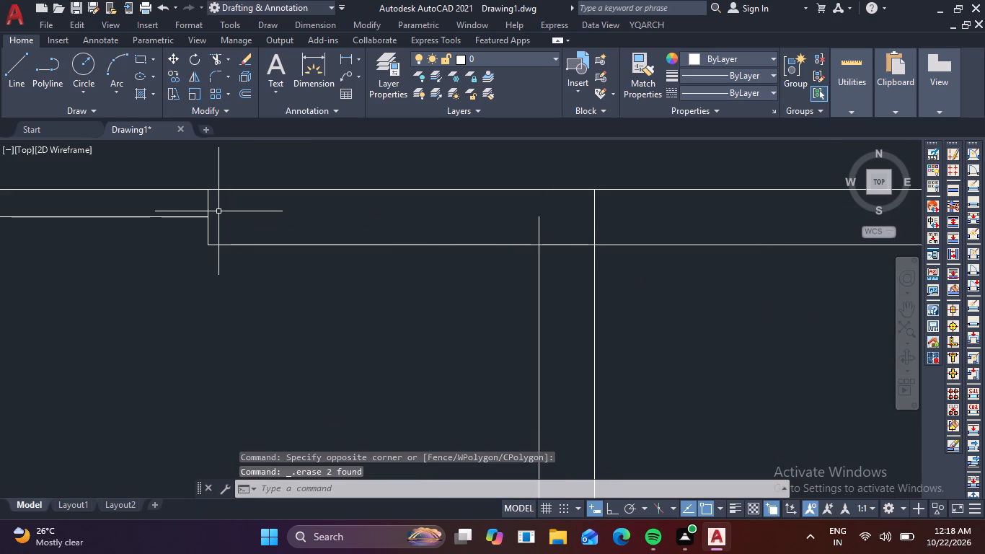
Extend the new 9" wall's left line up to the front wall's inner line.
scroll(325, 232, "down", 1)
scroll(265, 257, "down", 1)
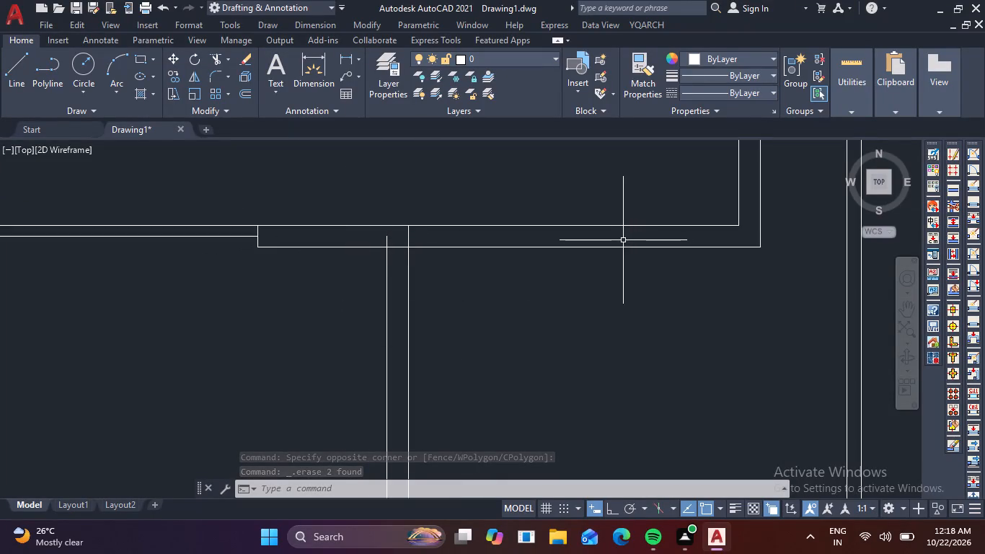
key("e")
key("x")
key("space")
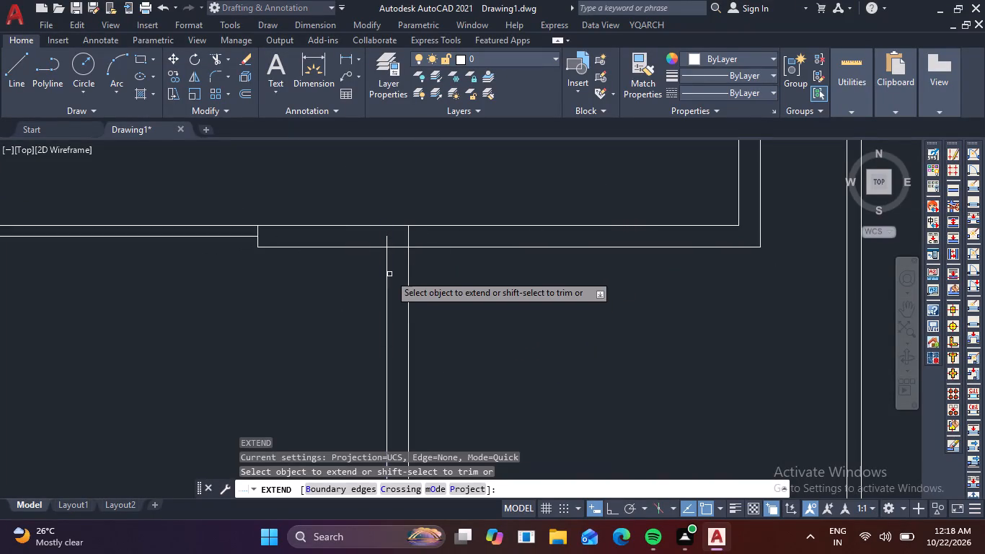
left_click(383, 268)
left_click(393, 274)
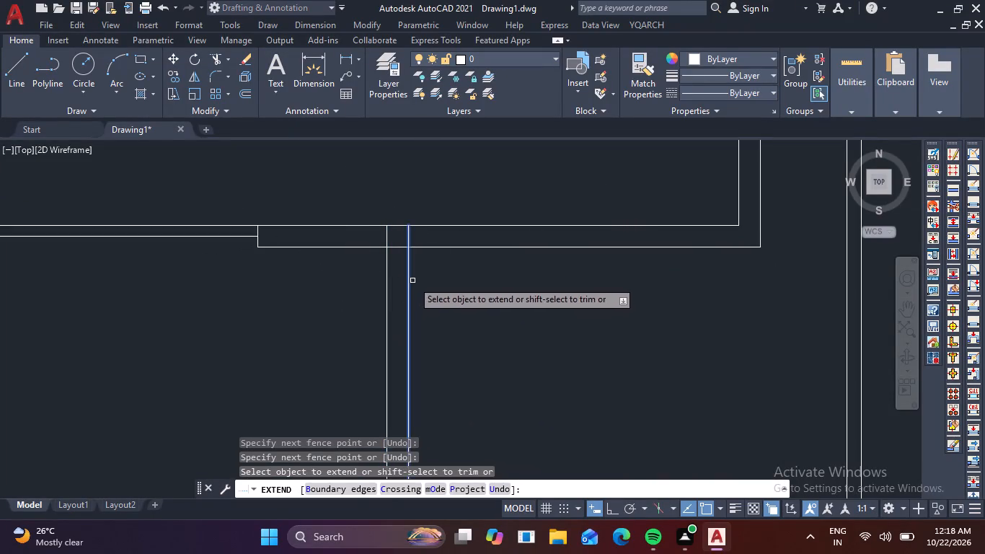
key("Escape")
key("Escape")
Trim the front wall's outer line between the new wall's lines, plus the right line's overlapping ends inside the front wall.
type("TR")
key("space")
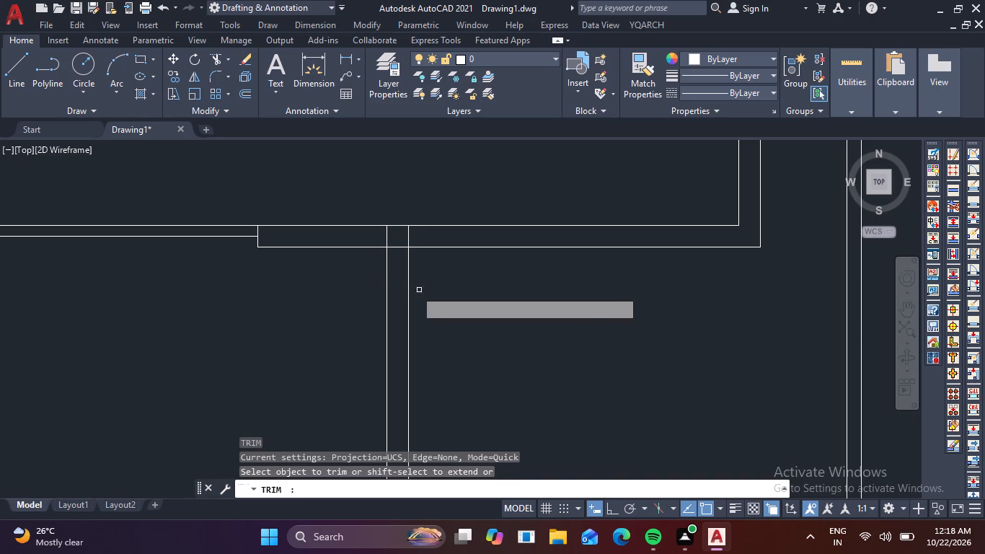
left_click(395, 243)
left_click(399, 253)
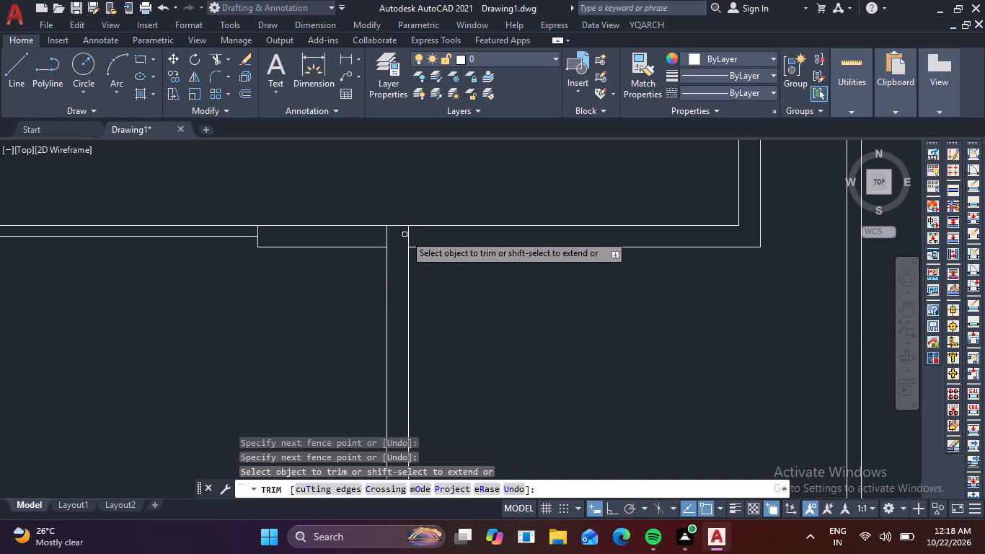
left_click(423, 232)
left_click(405, 237)
scroll(410, 243, "down", 2)
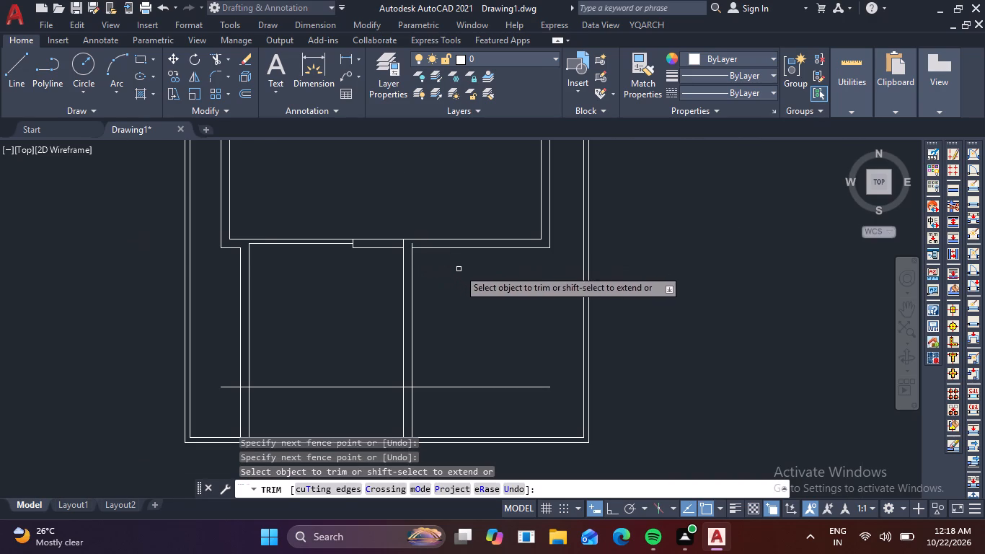
scroll(407, 235, "up", 3)
left_click(411, 278)
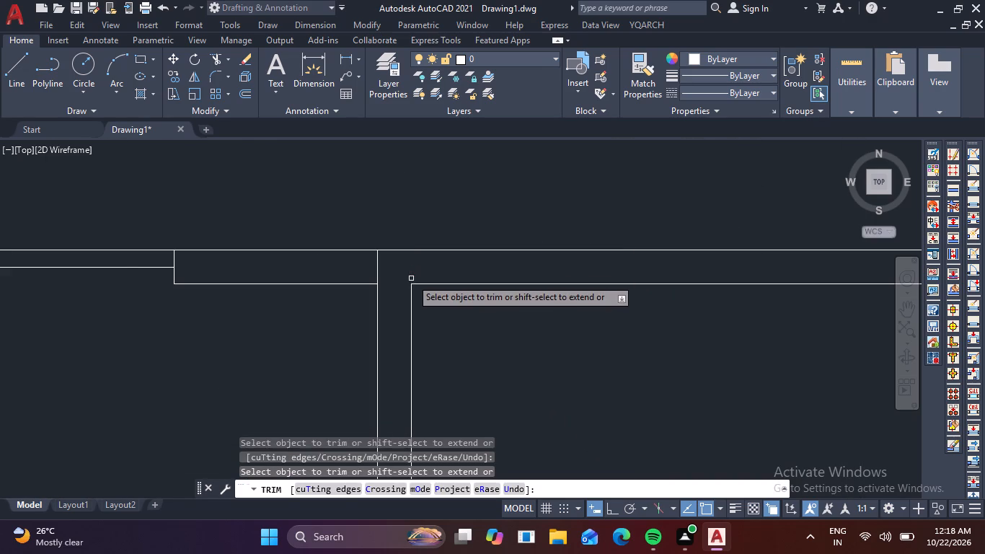
Trim the front section's horizontal line where it extends right past the new vertical wall.
scroll(411, 278, "down", 3)
middle_click_drag(444, 317, 417, 244)
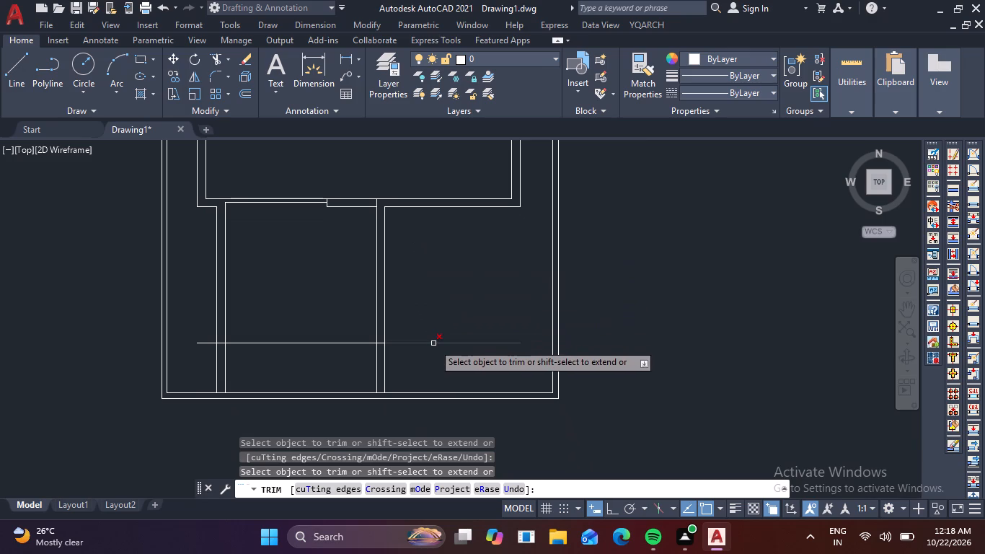
left_click(422, 345)
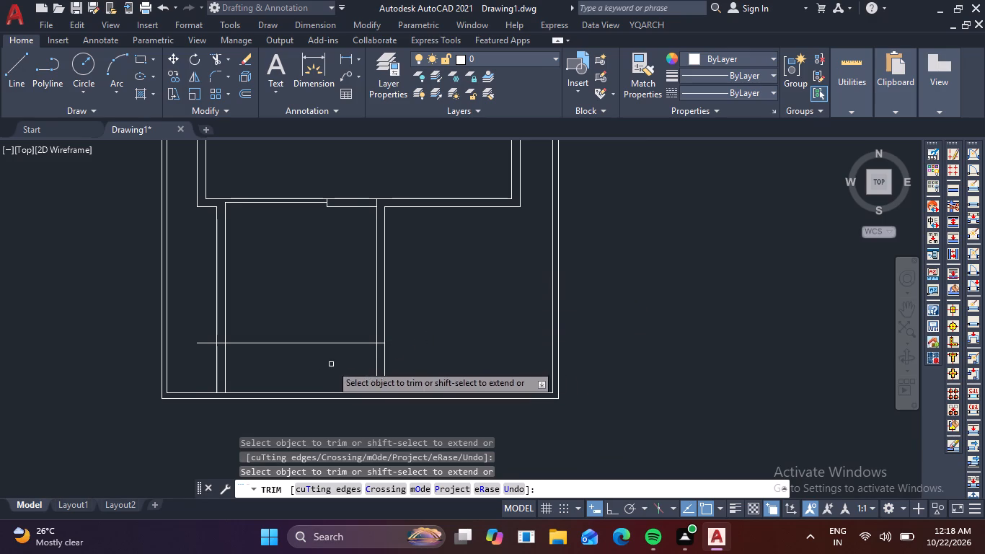
Trim both vertical walls' lines below the front section's horizontal line, down to the plot boundary.
left_click(209, 369)
left_click(247, 364)
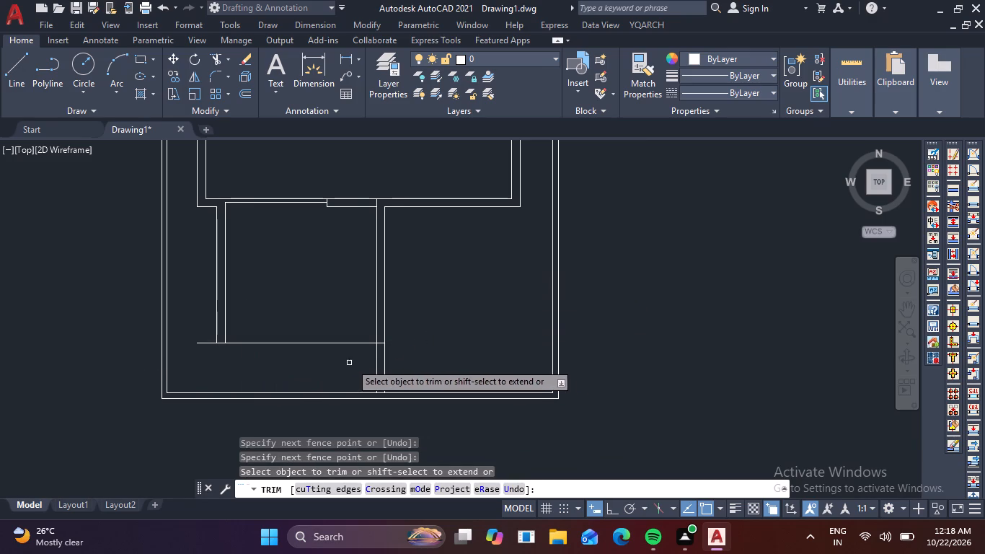
left_click_drag(395, 361, 370, 367)
left_click(335, 374)
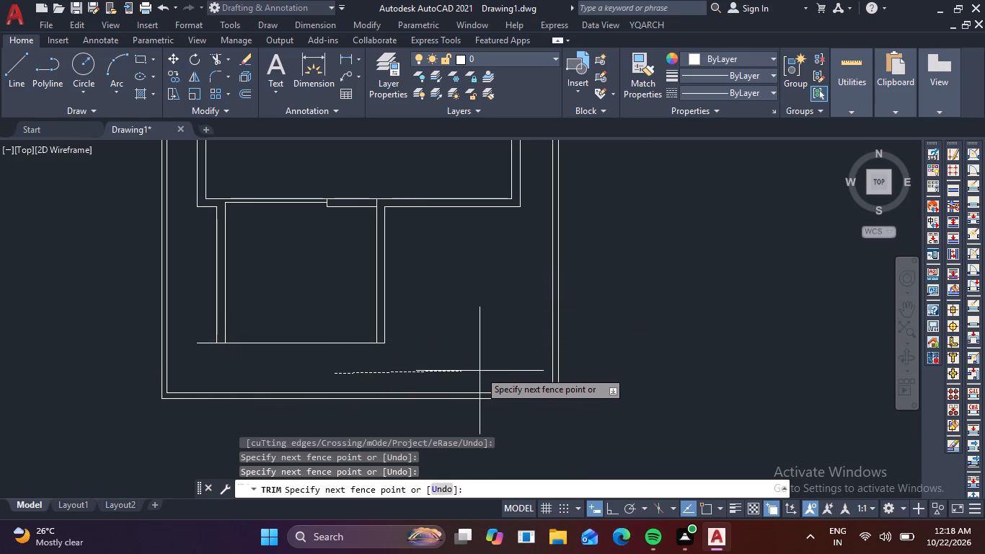
key("Escape")
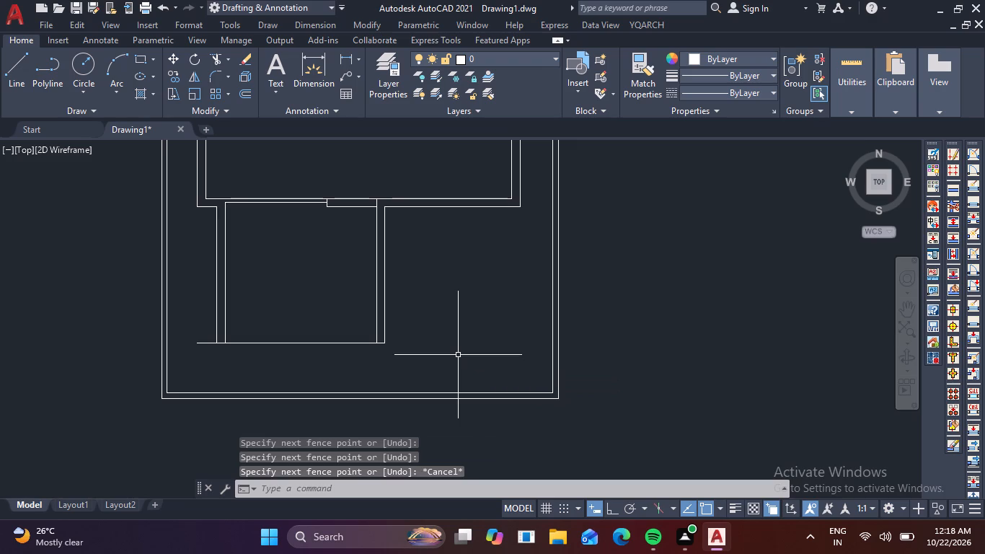
Offset the front section's horizontal line 9" downward to form the lower wall.
key("o")
key("Return")
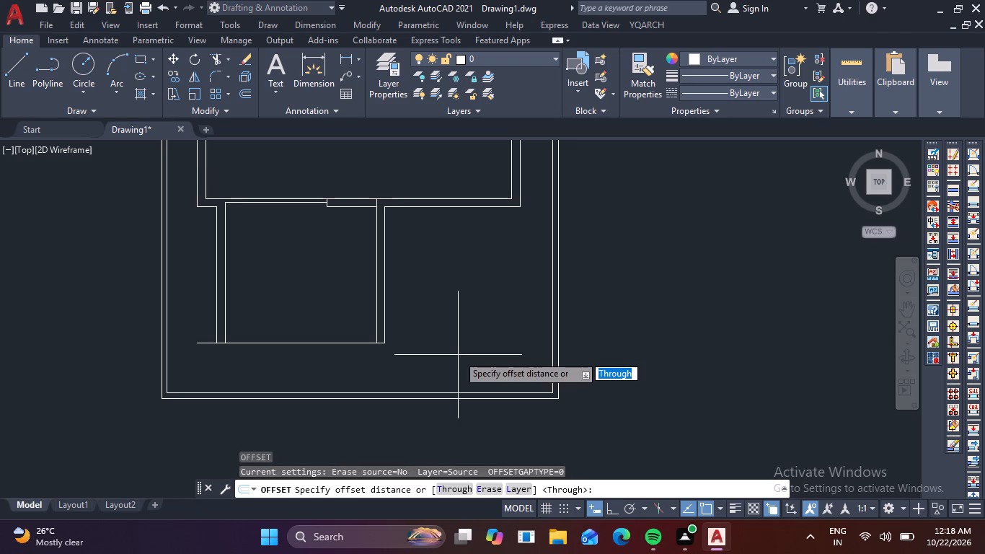
type("9")
key("space")
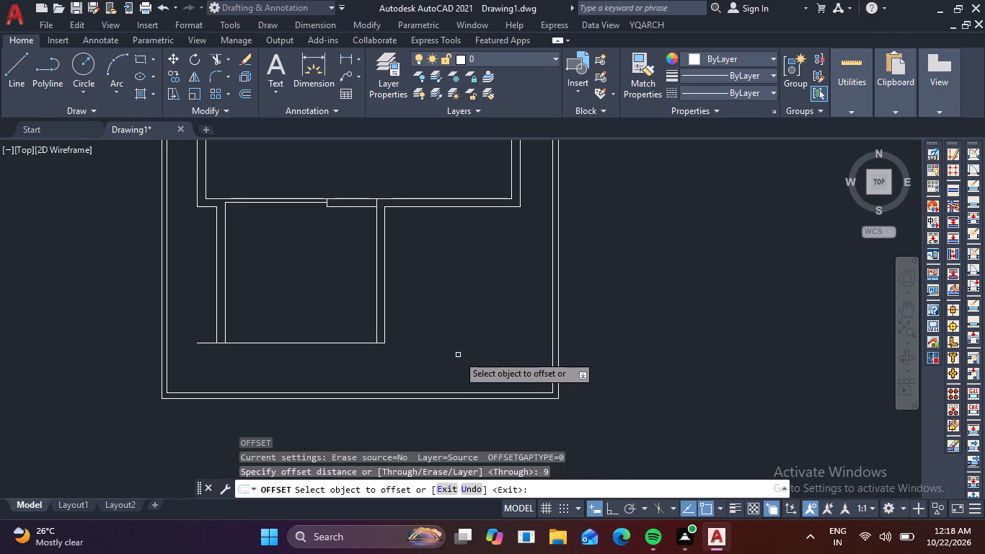
left_click(315, 344)
left_click(328, 382)
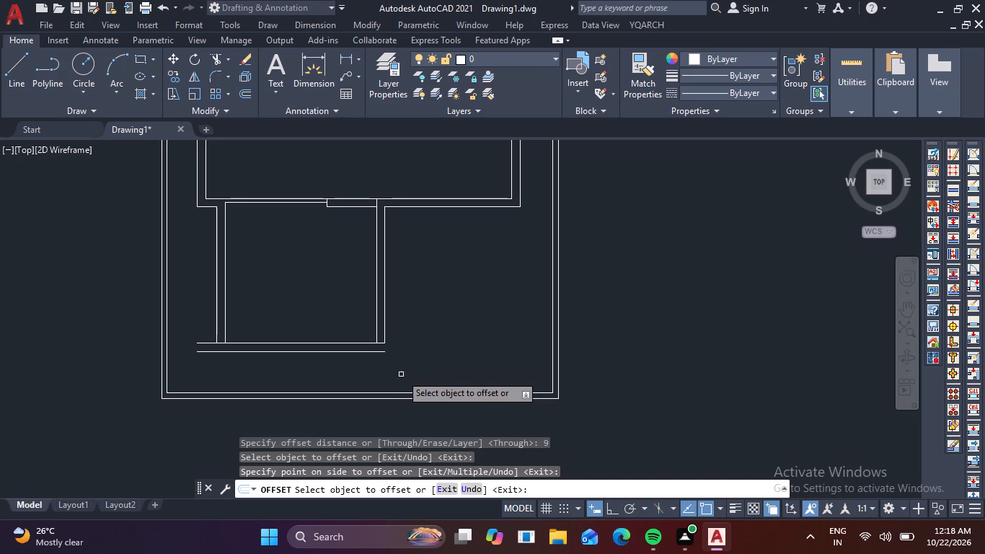
key("Escape")
key("Escape")
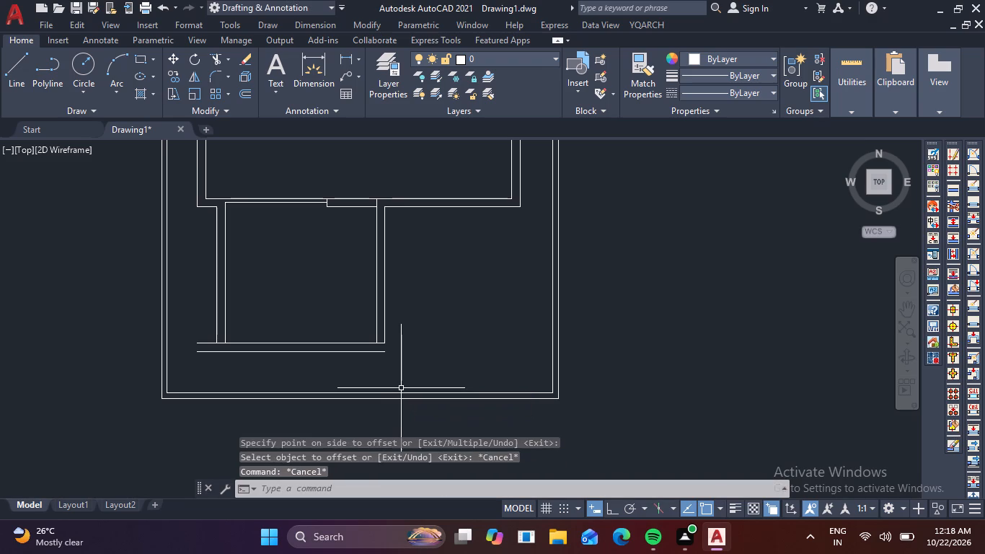
Fillet the inner and outer wall lines at the front room's lower-right corner into sharp corners, with Multiple for the outer one.
type("F")
key("space")
scroll(381, 332, "up", 2)
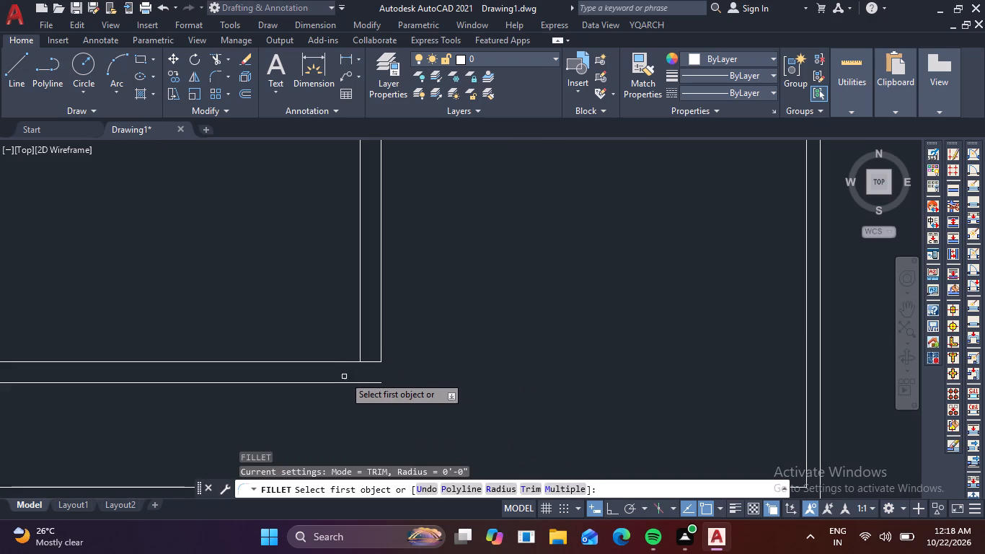
left_click(348, 361)
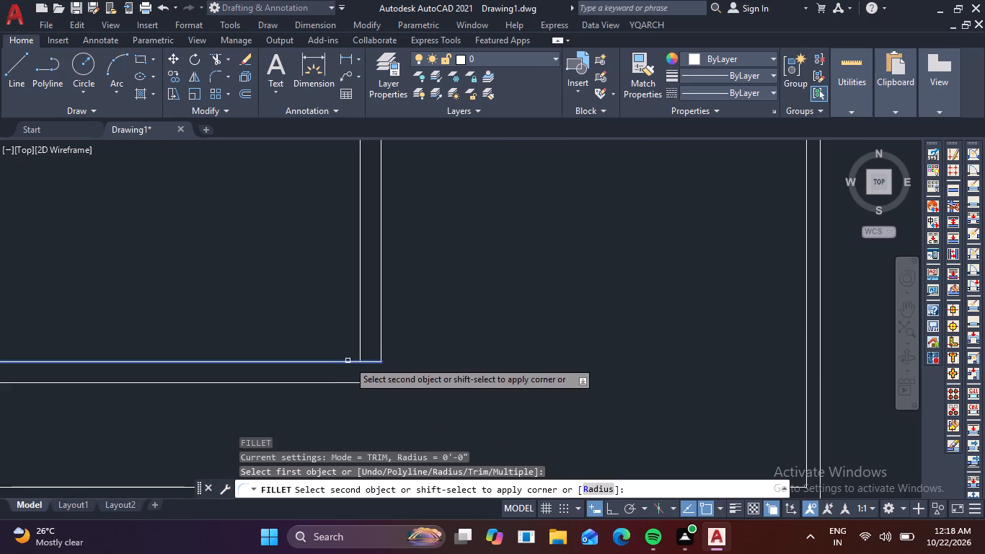
left_click(360, 351)
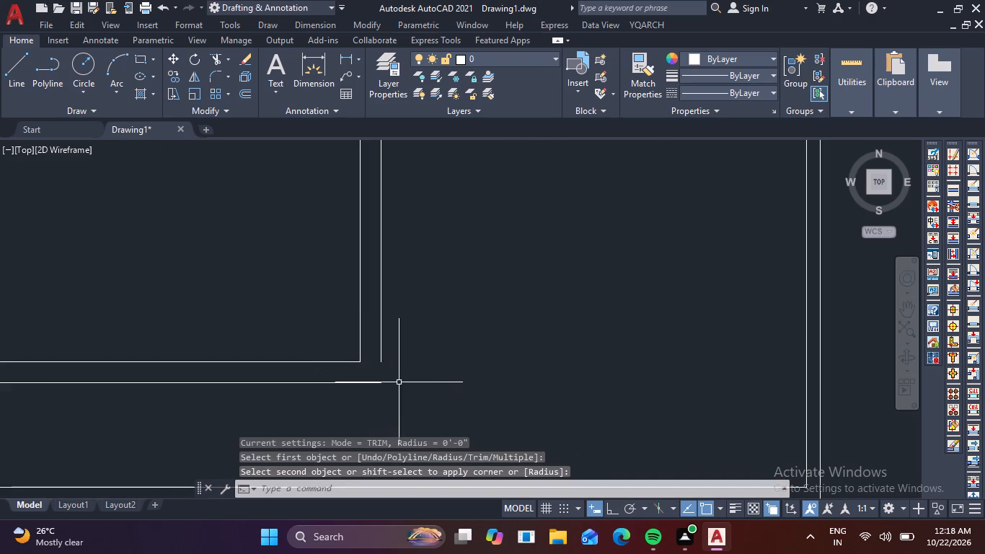
key("space")
left_click(562, 486)
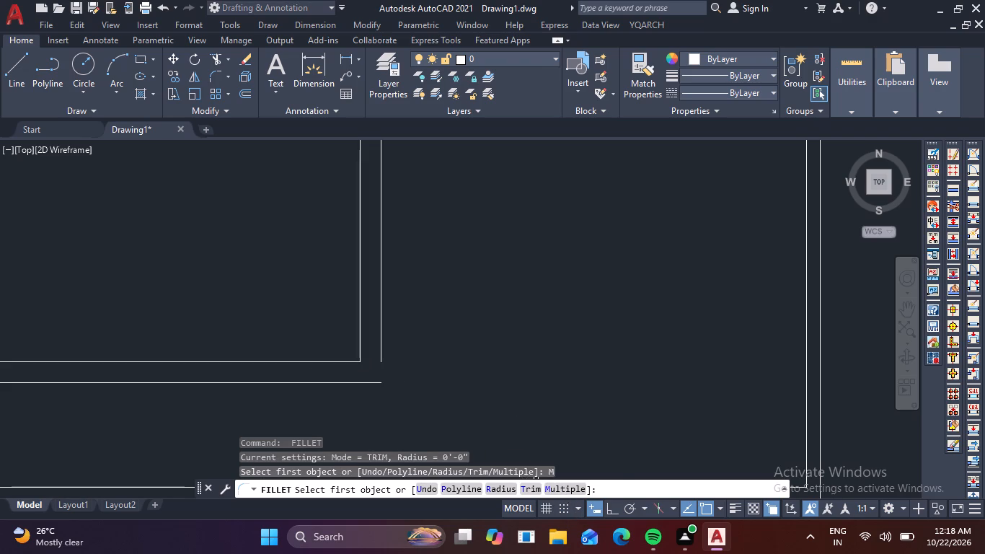
left_click(382, 334)
left_click(368, 384)
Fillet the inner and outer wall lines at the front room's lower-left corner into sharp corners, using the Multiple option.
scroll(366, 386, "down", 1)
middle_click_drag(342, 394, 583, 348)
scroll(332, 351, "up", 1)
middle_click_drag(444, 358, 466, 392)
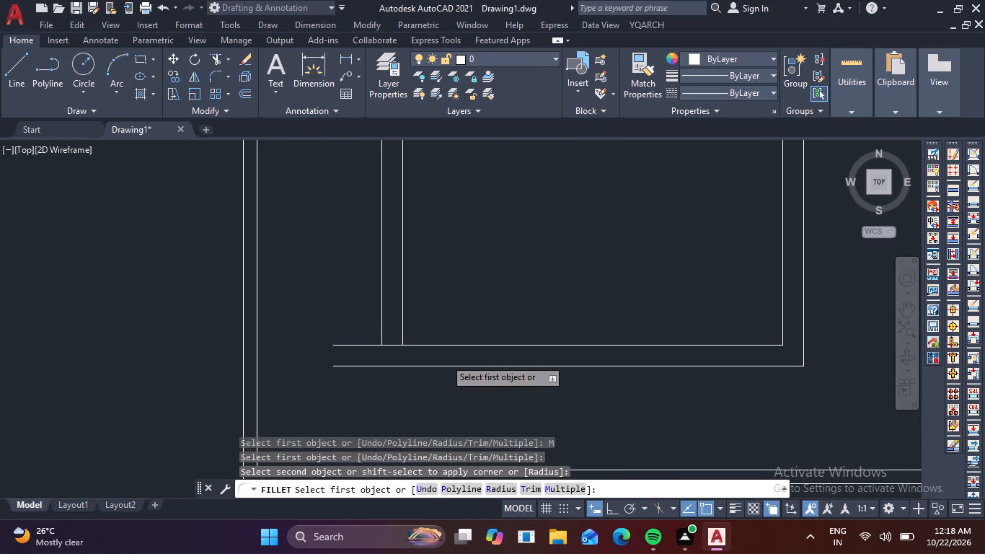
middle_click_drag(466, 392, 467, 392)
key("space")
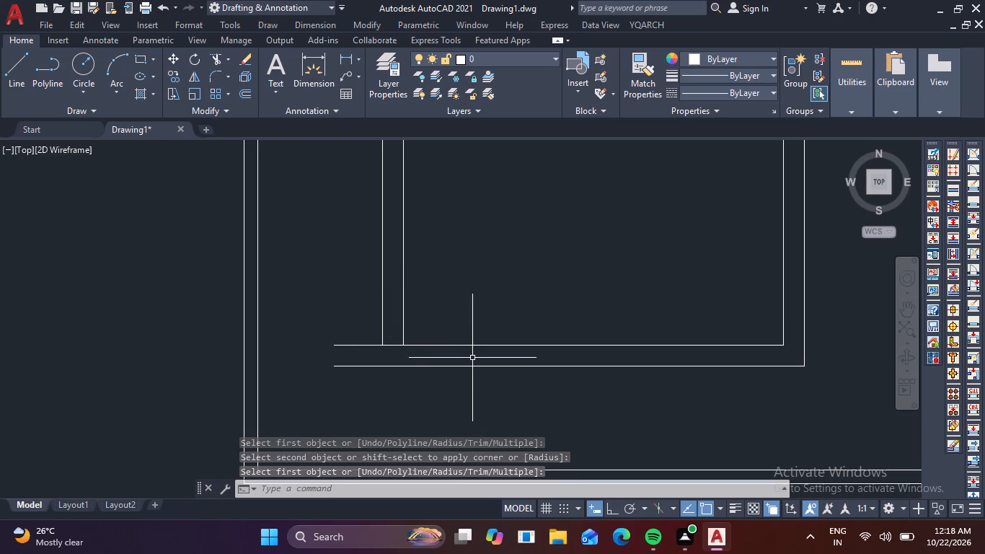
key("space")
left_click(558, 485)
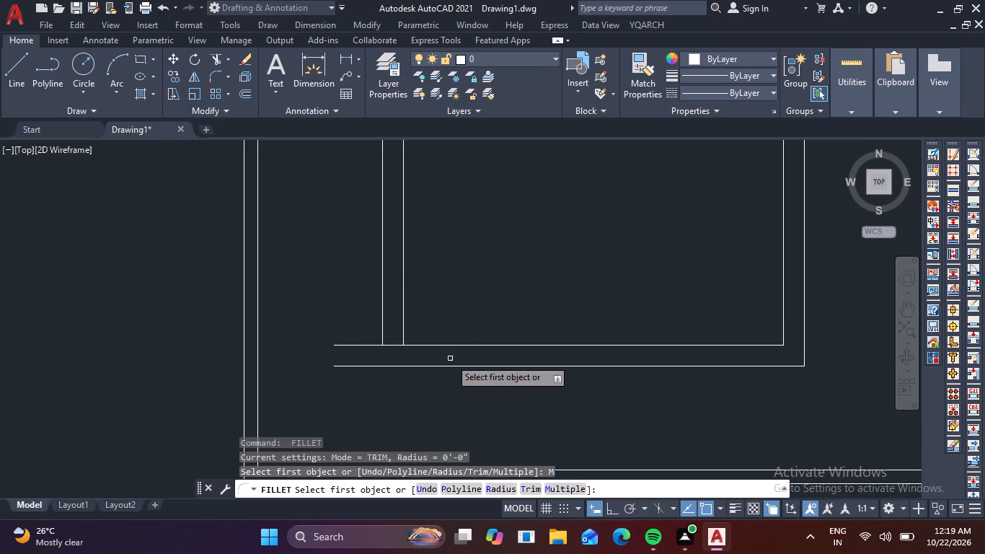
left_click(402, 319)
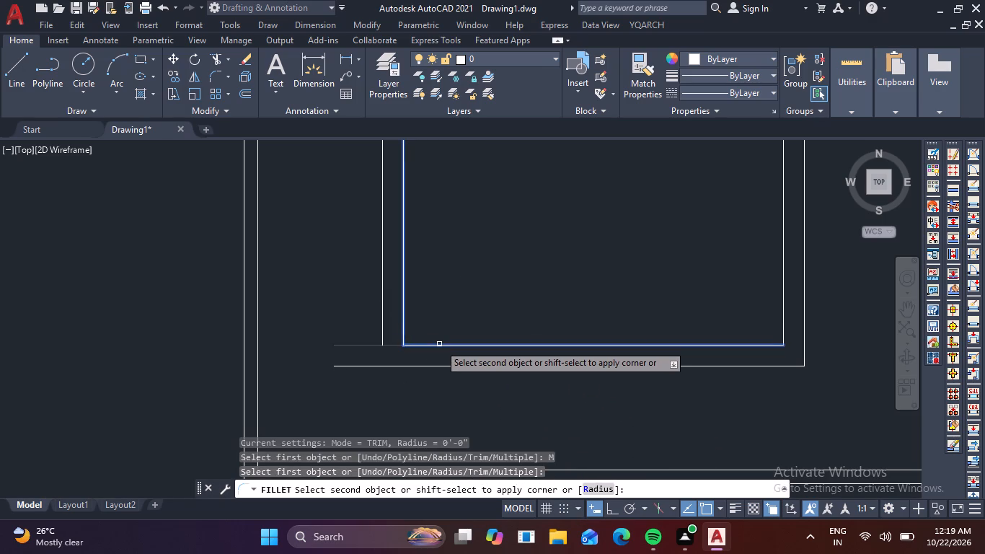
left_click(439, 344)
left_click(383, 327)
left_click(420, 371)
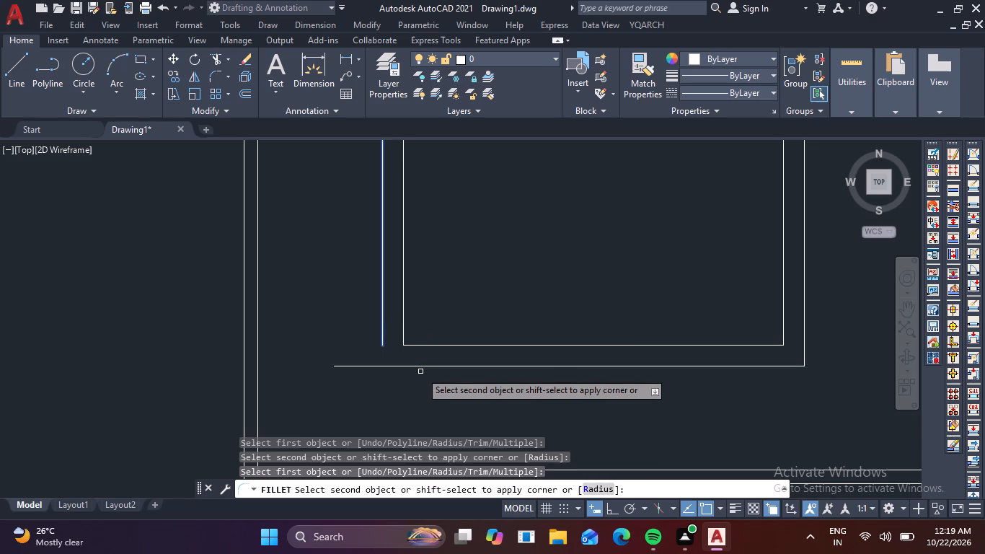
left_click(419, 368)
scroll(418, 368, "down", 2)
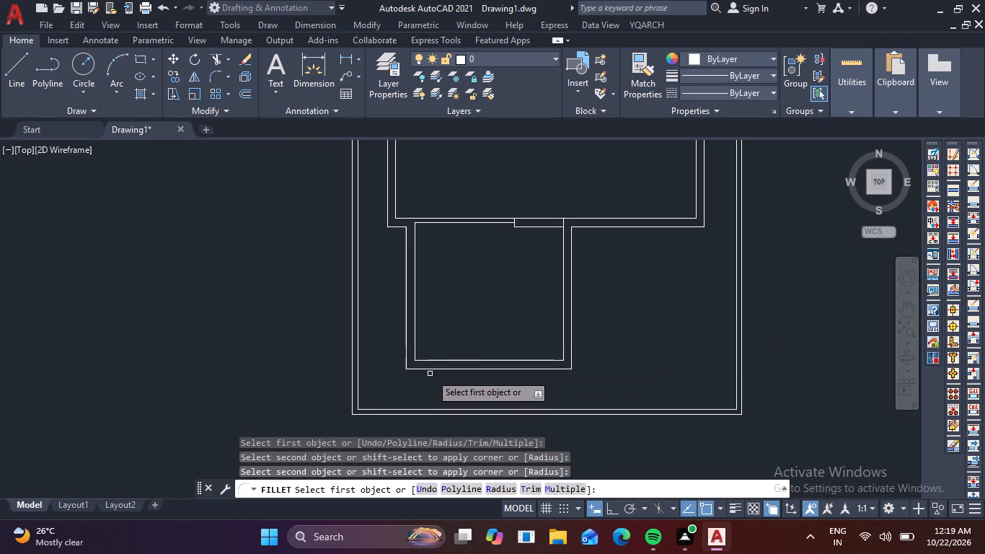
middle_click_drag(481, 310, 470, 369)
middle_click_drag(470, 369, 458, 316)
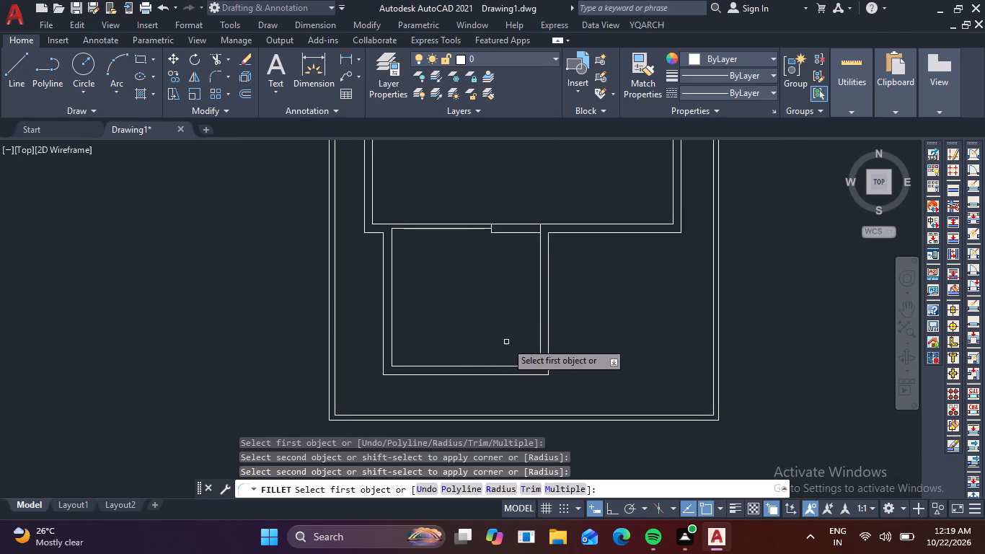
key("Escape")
Erase the outer line of the front room's lower wall.
scroll(518, 379, "up", 1)
left_click(516, 379)
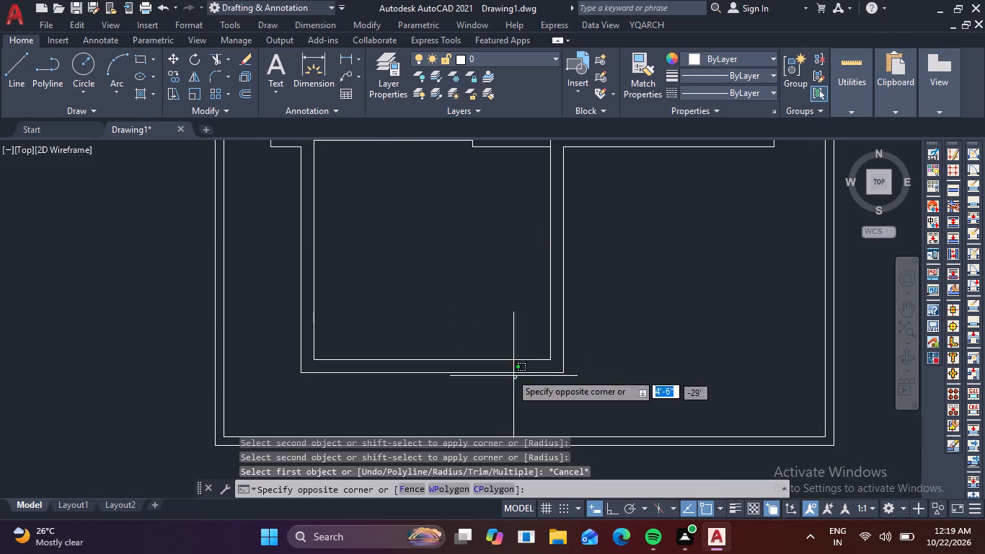
left_click(491, 366)
key("Delete")
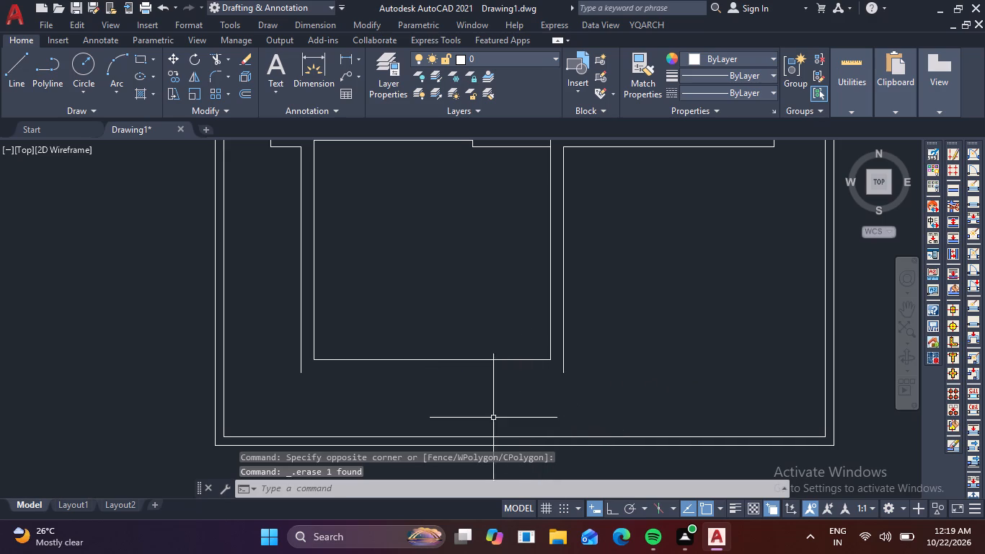
Quick-measure the open area between the front room and the plot boundary.
left_click(847, 92)
left_click(847, 129)
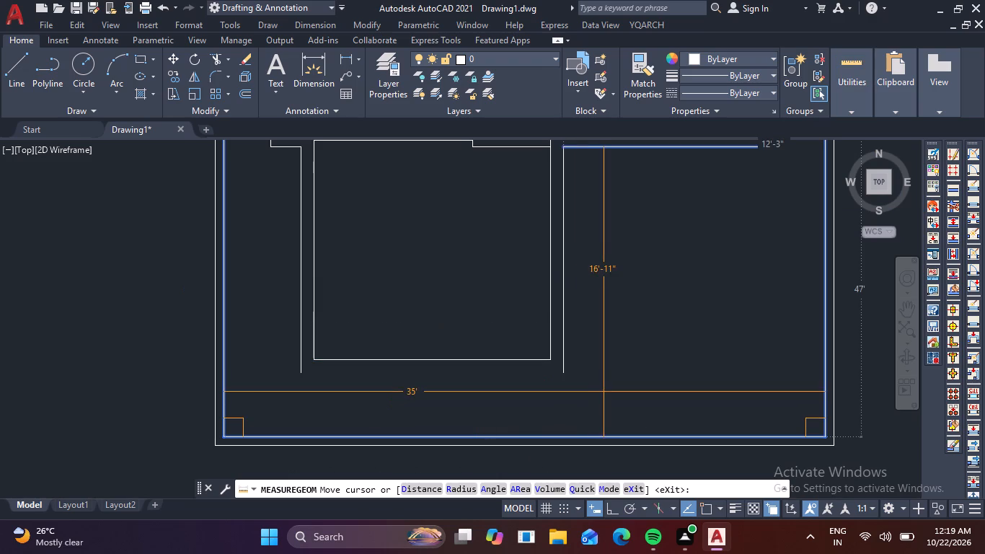
key("Escape")
key("Escape")
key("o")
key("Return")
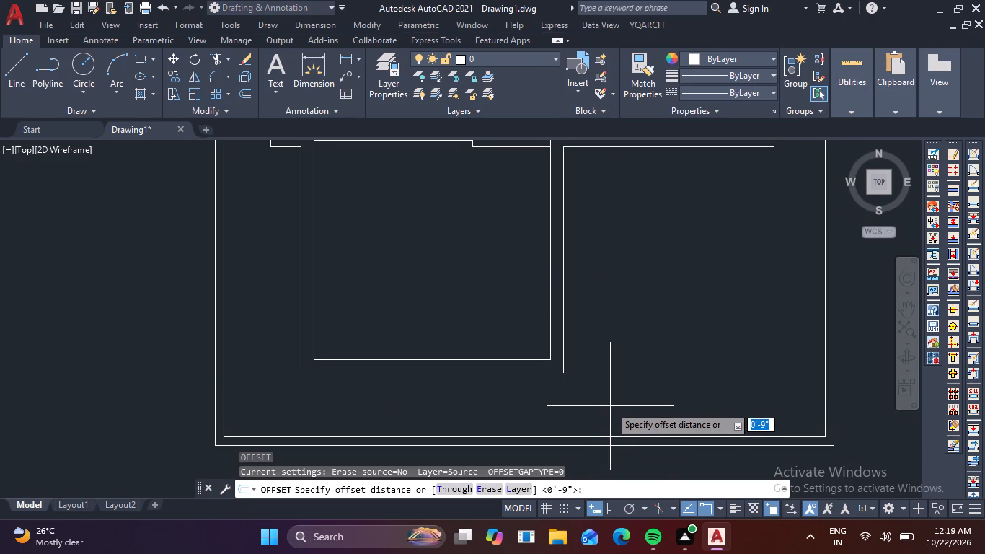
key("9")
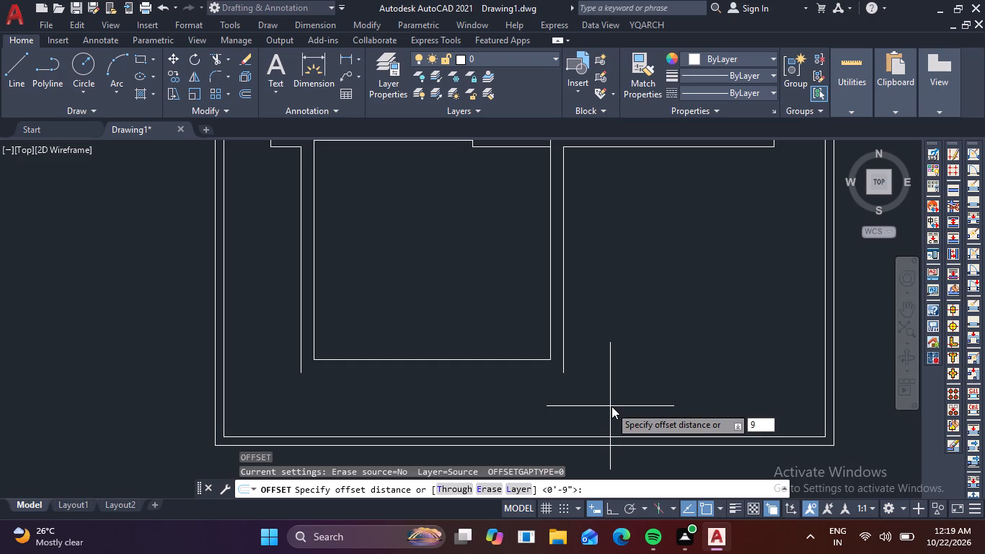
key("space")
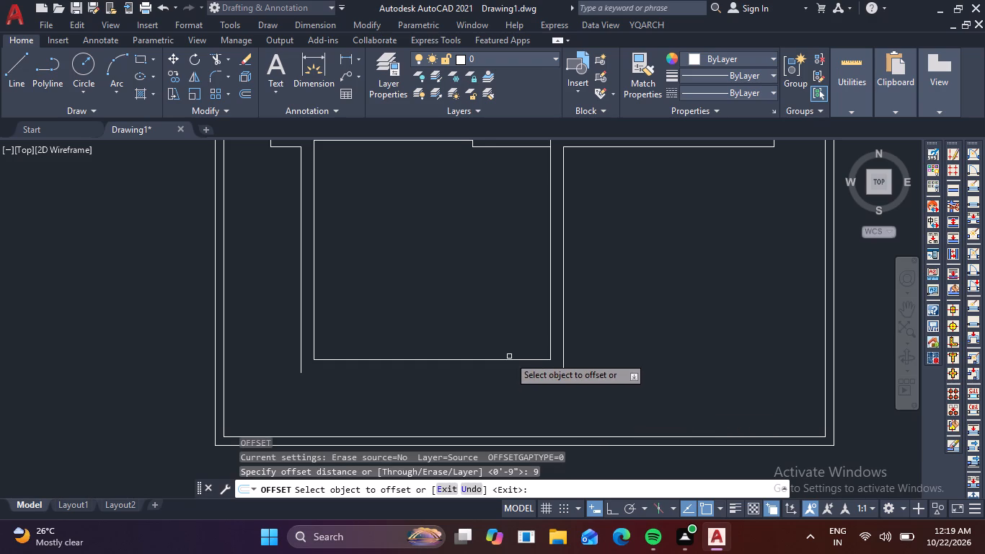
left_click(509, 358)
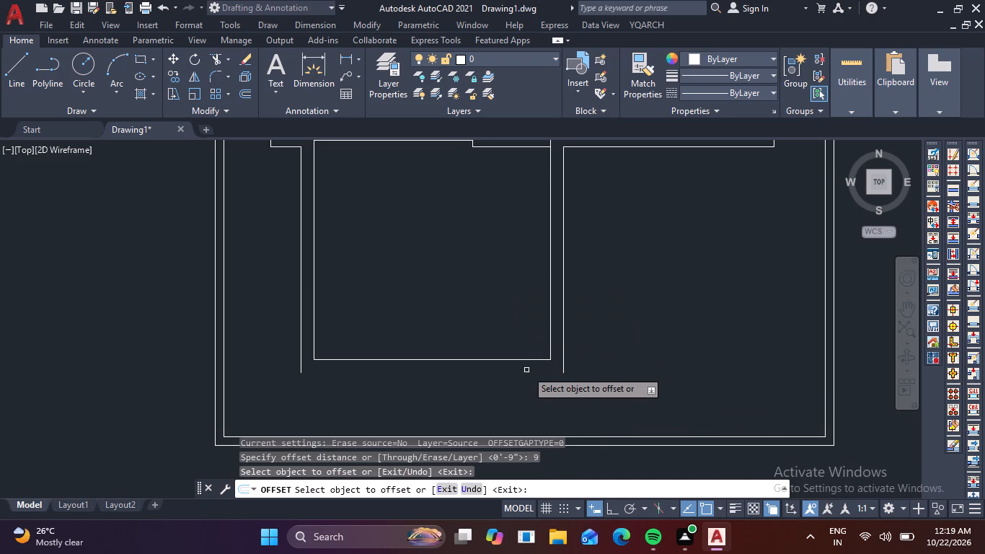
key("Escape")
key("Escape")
Quick-measure the front room's interior width and depth.
left_click(860, 93)
left_click(854, 133)
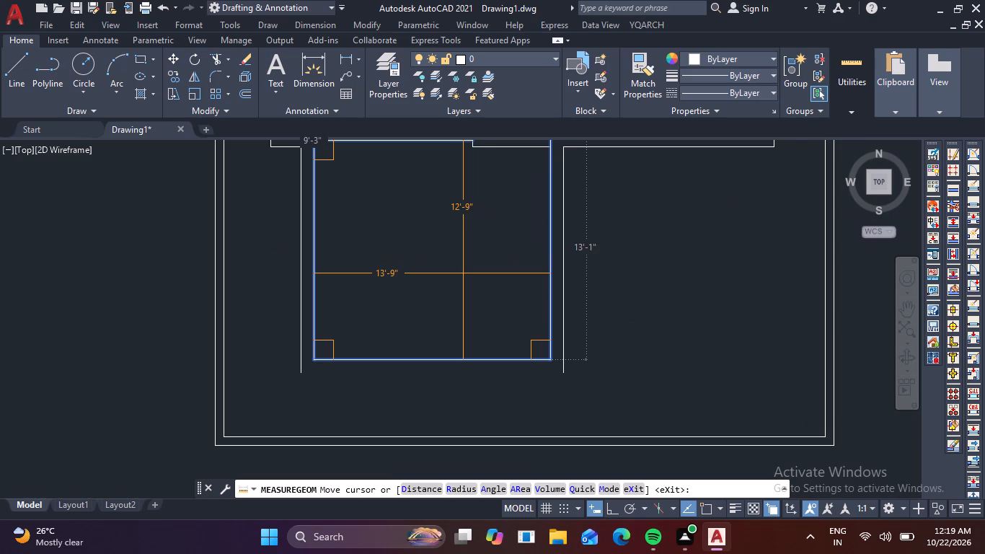
key("Escape")
Offset the front room's remaining lower horizontal line 9" upward, into the room, to form the lower wall.
middle_click_drag(777, 151, 695, 227)
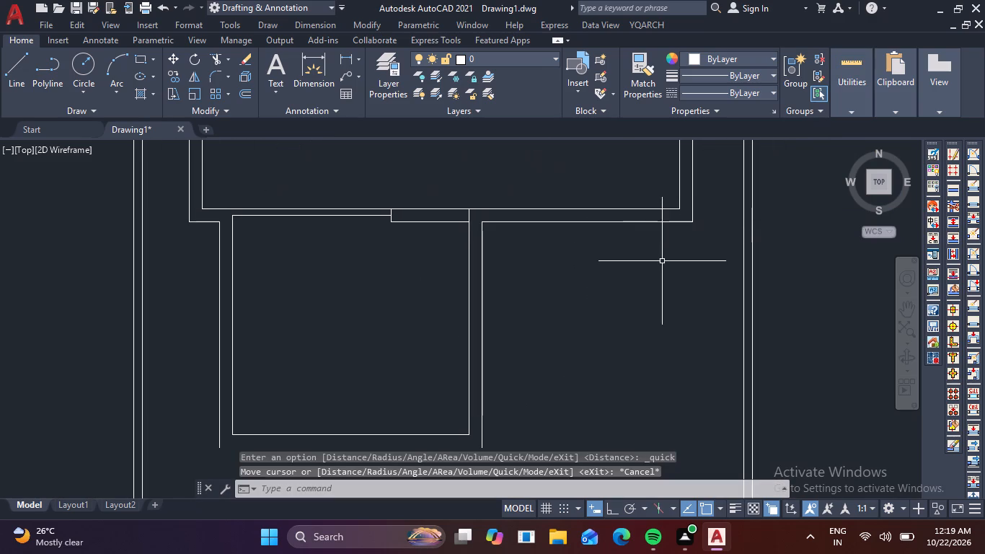
type("O")
key("space")
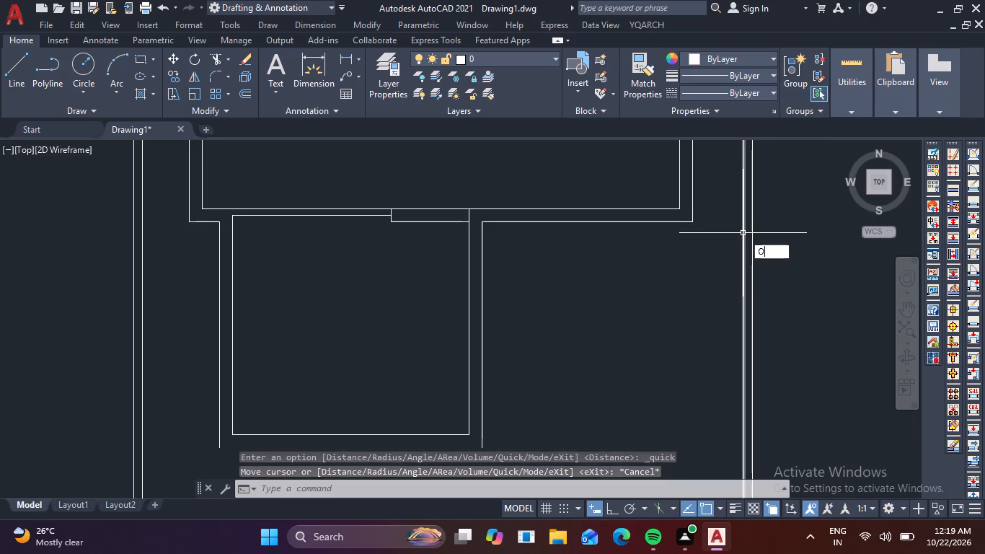
key("9")
key("space")
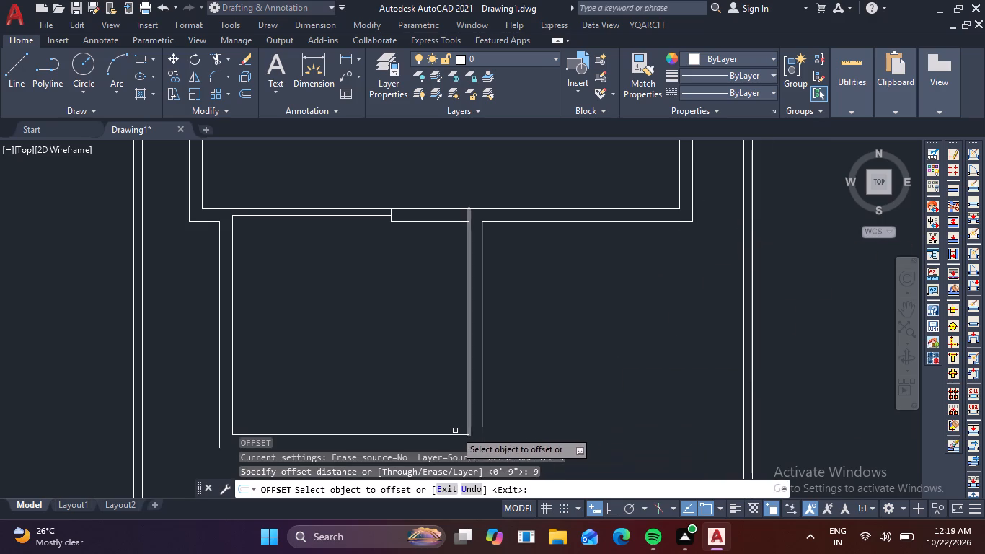
left_click(459, 436)
left_click(457, 392)
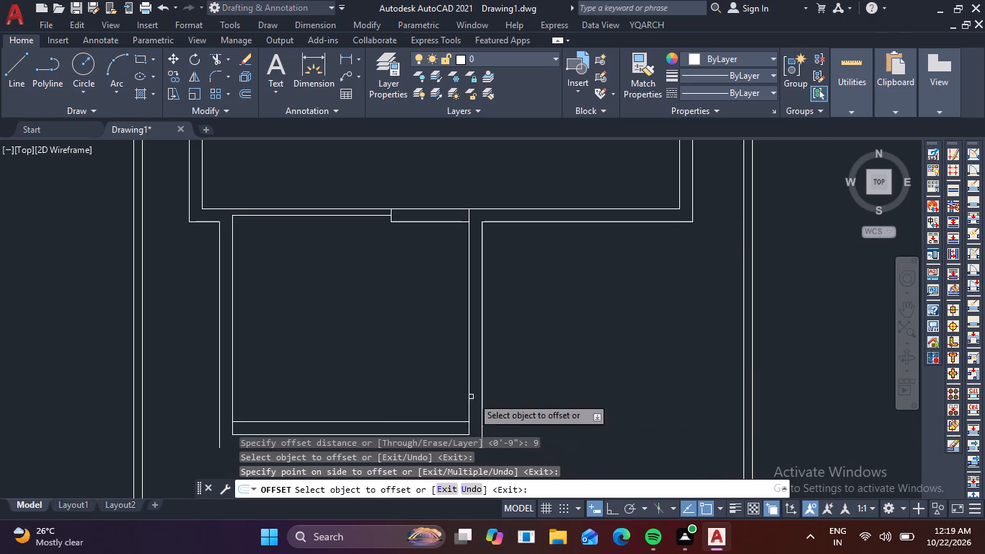
key("Escape")
key("Escape")
Fillet the outer and inner wall lines at both lower corners of the front room into sharp corners, using the Multiple option.
scroll(571, 393, "down", 2)
middle_click_drag(590, 316, 591, 304)
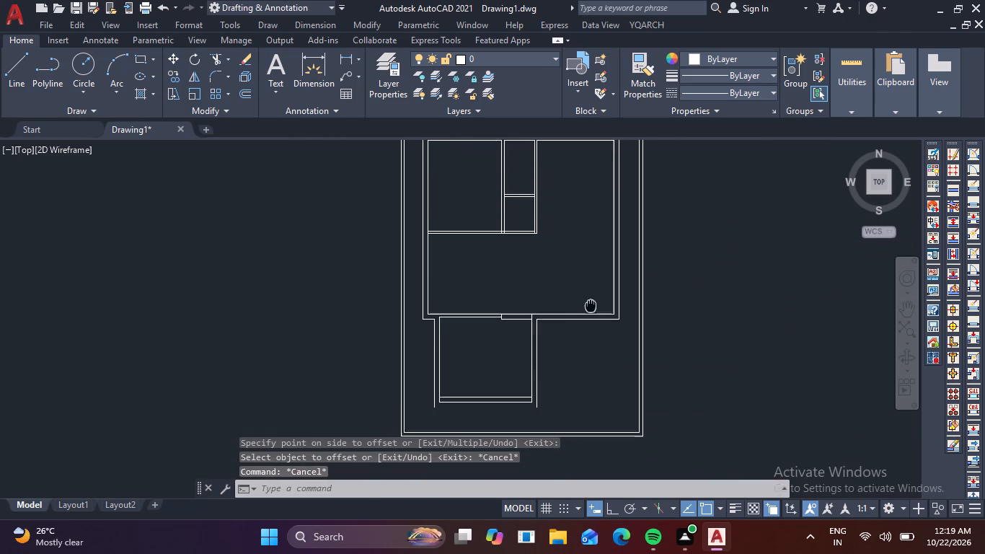
middle_click_drag(591, 304, 591, 288)
scroll(581, 404, "up", 2)
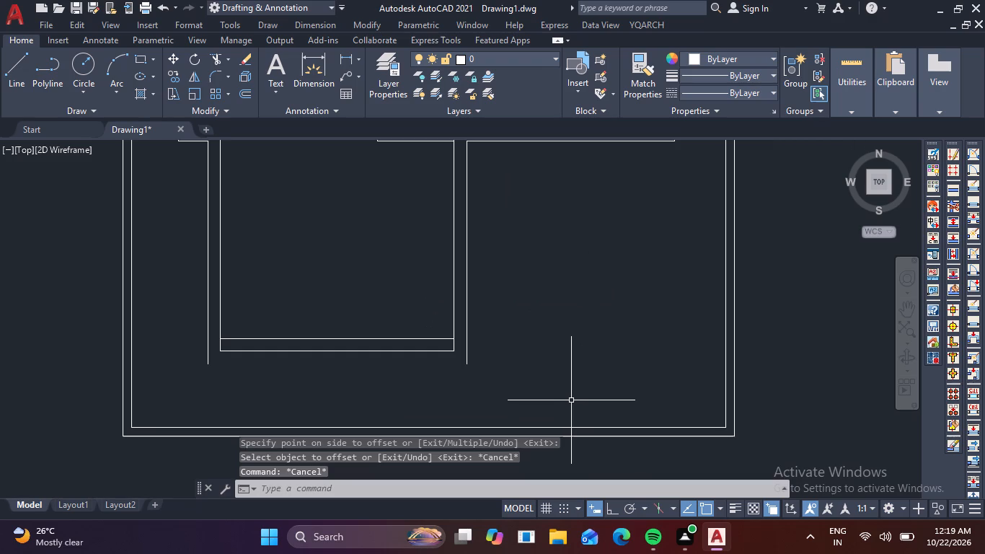
type("F")
key("space")
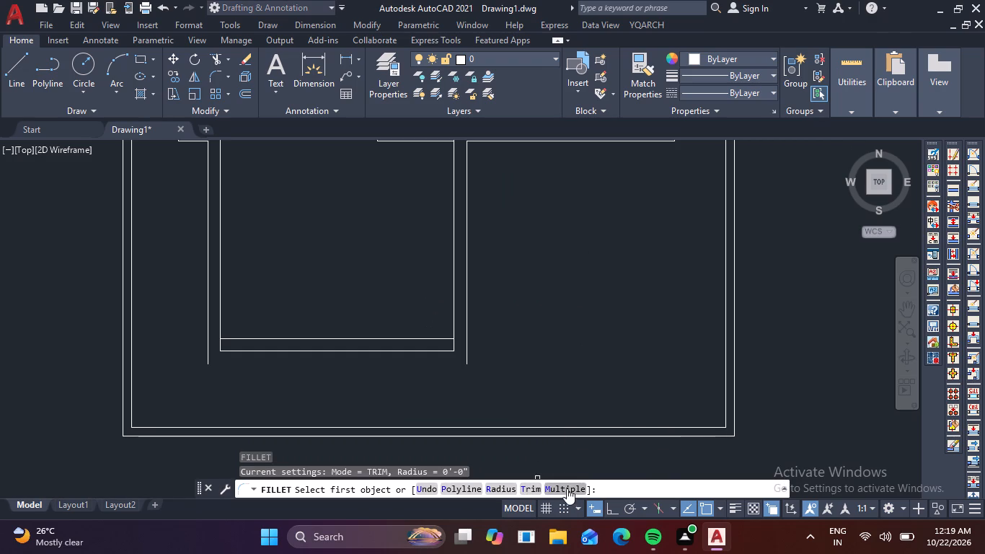
left_click(567, 489)
left_click(440, 351)
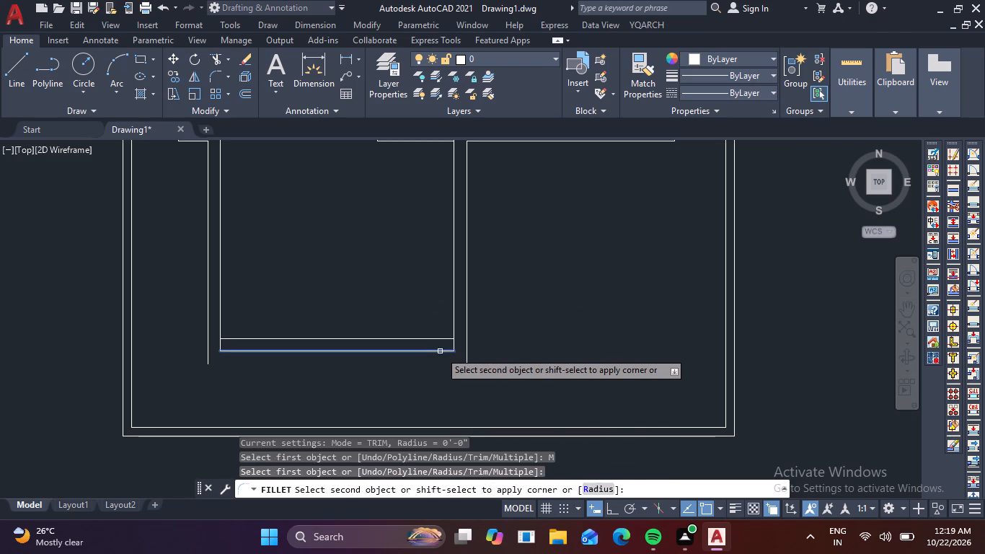
left_click(465, 334)
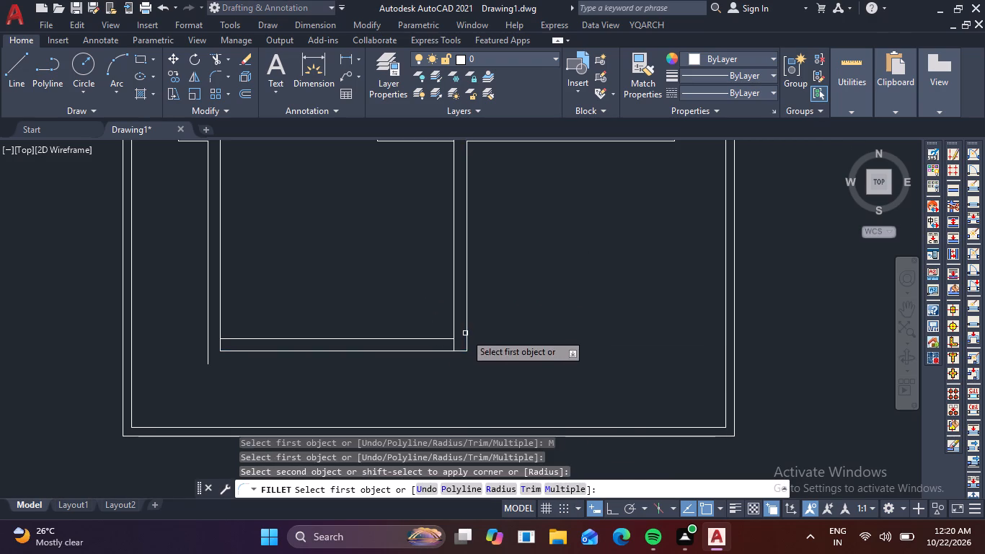
left_click(440, 339)
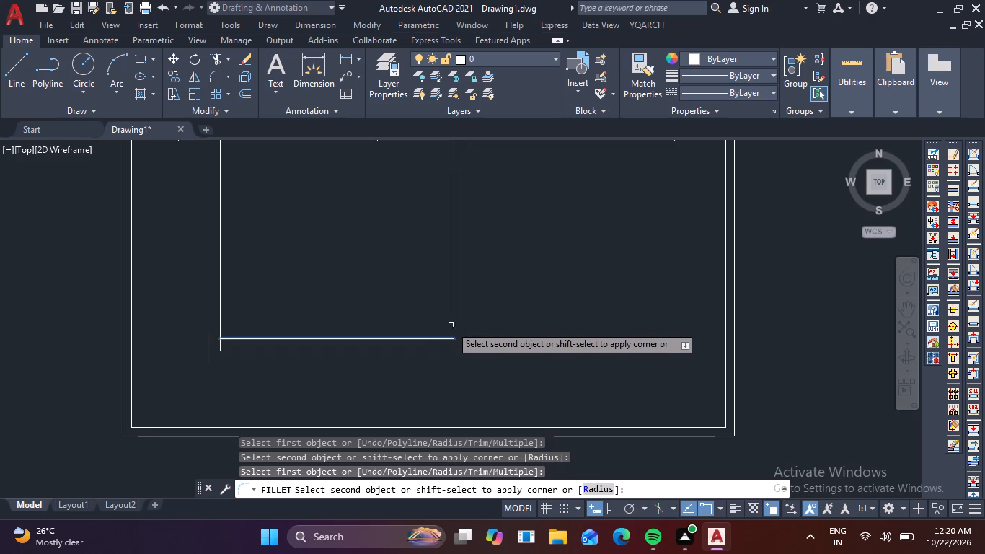
left_click(453, 322)
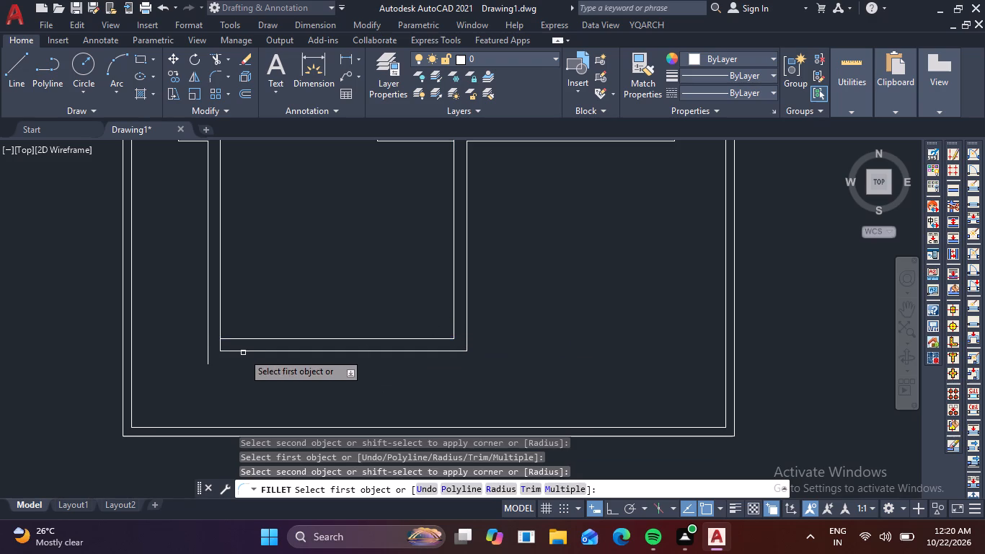
left_click(243, 353)
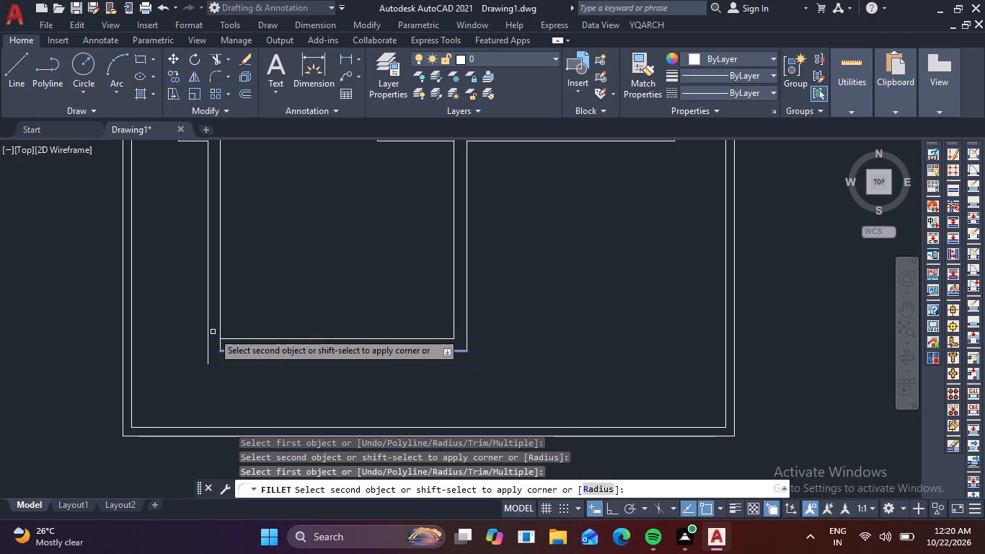
left_click(206, 325)
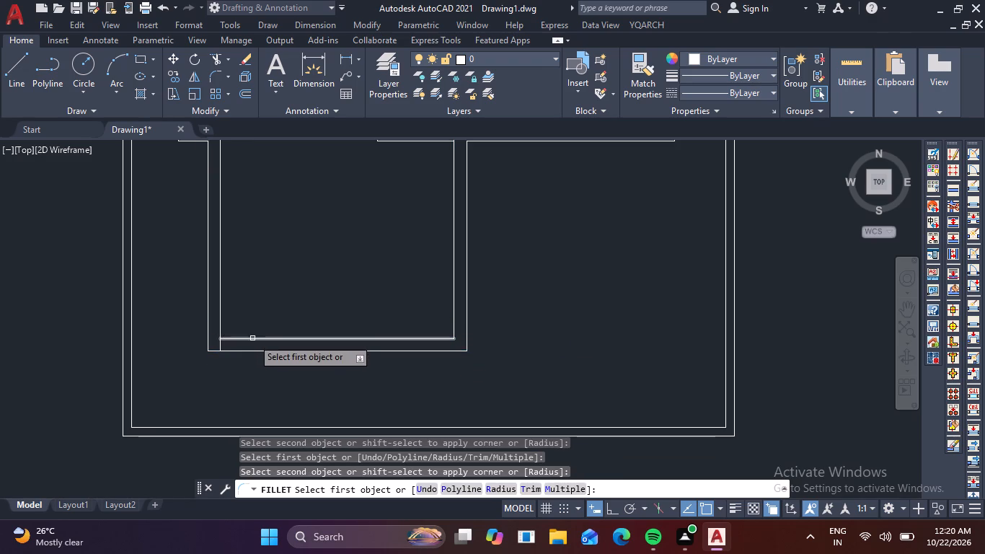
left_click(252, 338)
left_click(221, 319)
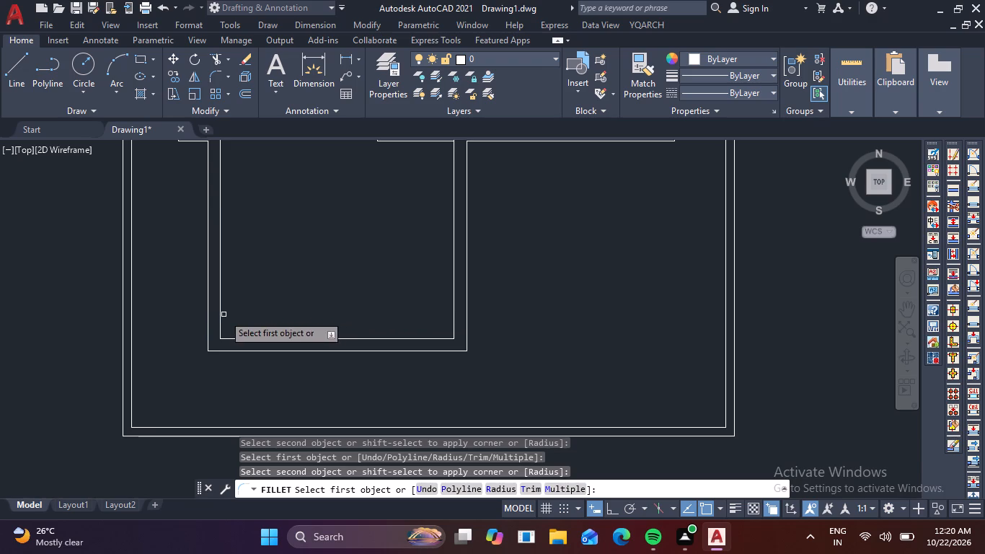
scroll(224, 315, "down", 1)
middle_click_drag(286, 283, 323, 354)
key("Escape")
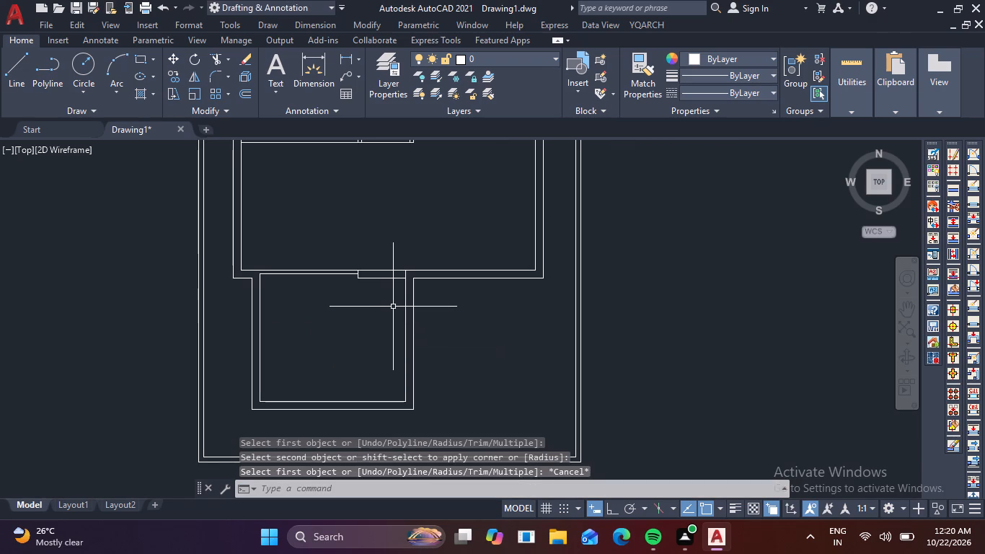
key("Escape")
key("Escape")
key("Escape")
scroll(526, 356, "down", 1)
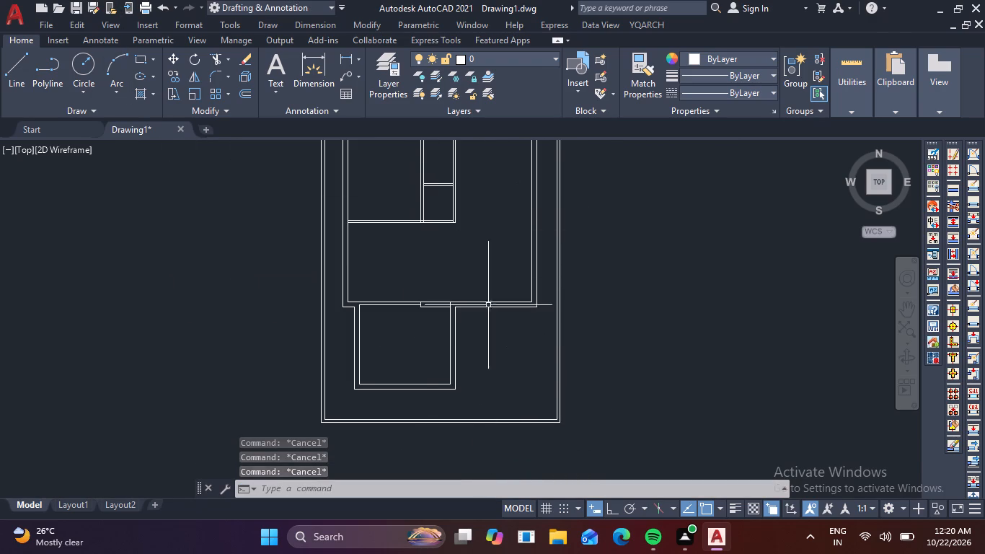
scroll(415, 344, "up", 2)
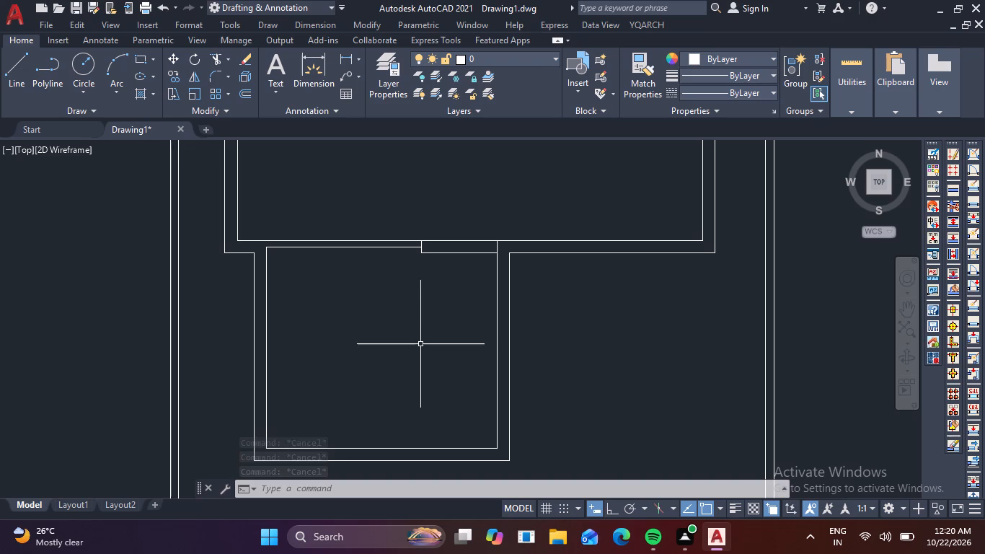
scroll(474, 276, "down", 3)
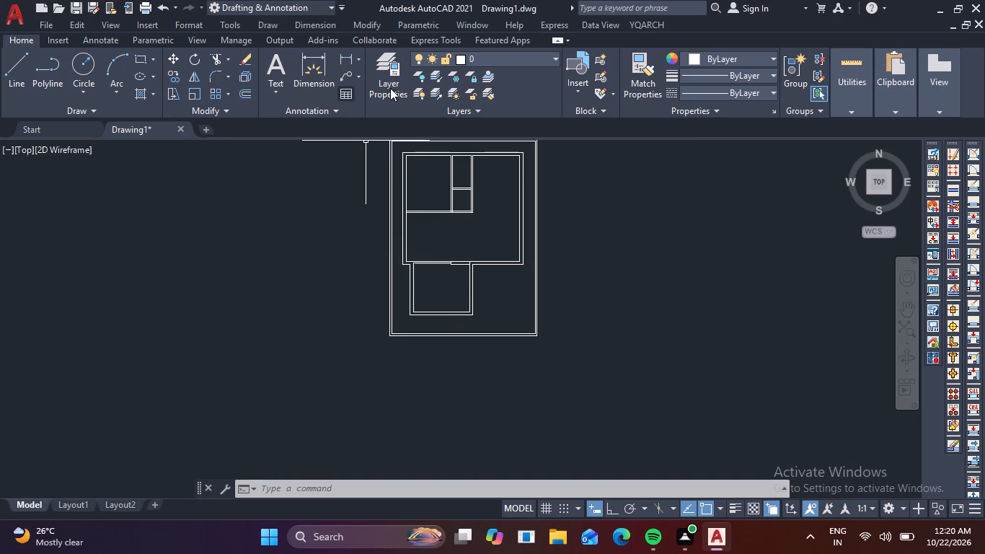
Create a layer named DOOR with colour 42 and make it the current layer.
left_click(399, 71)
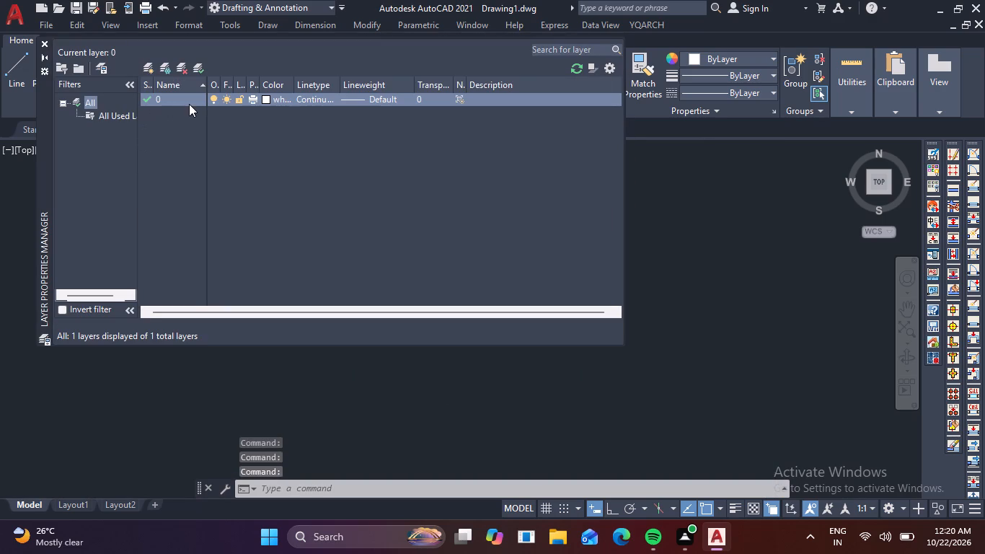
left_click(189, 104)
key("Return")
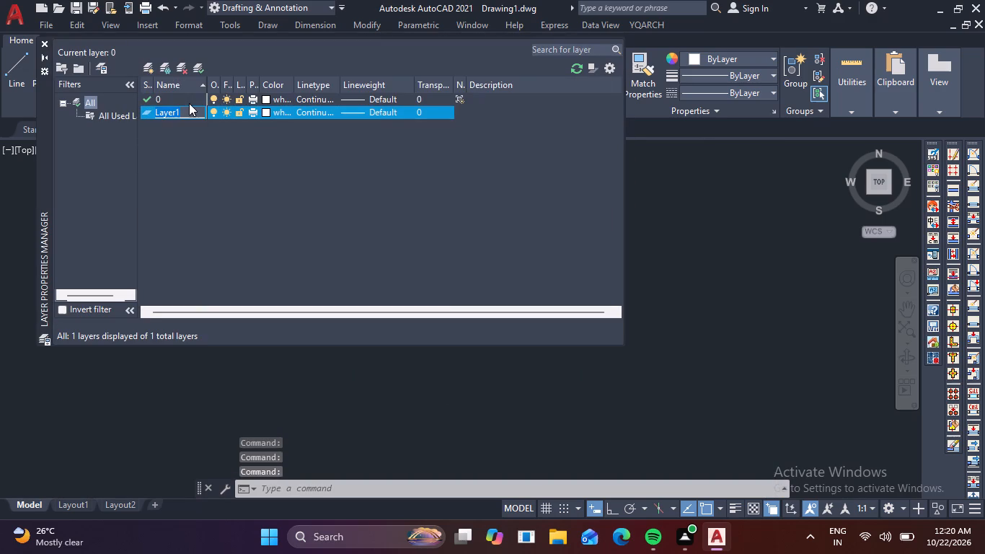
type("DOOR")
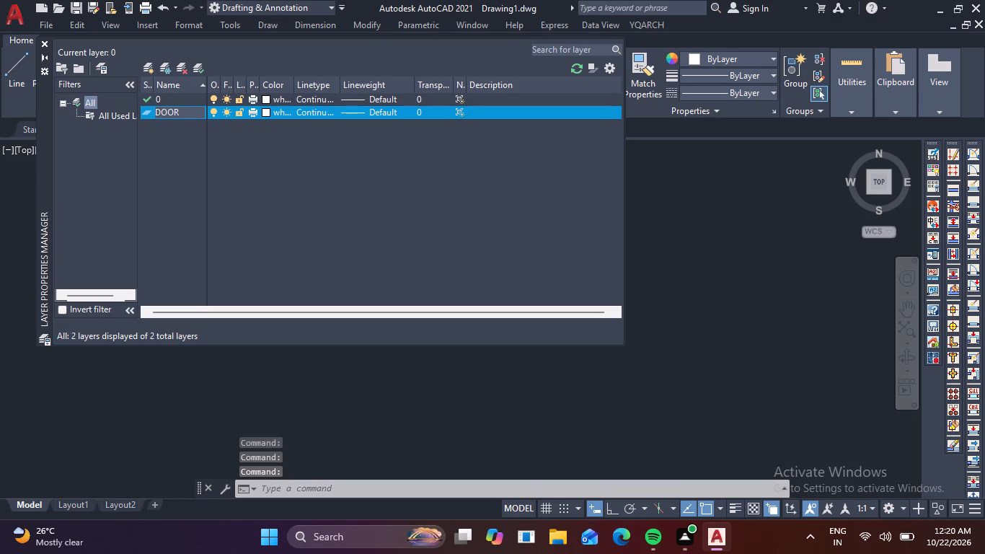
left_click(263, 109)
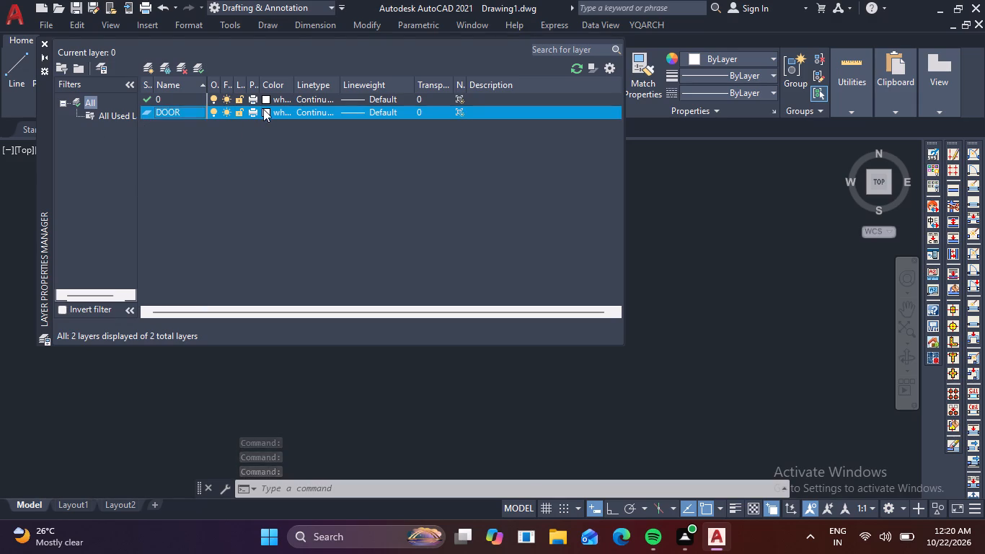
left_click(268, 111)
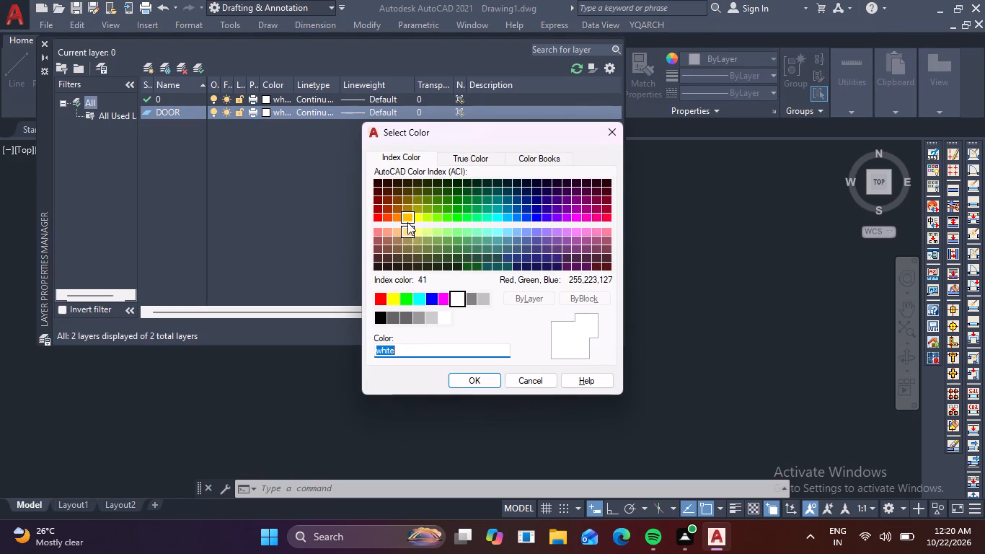
left_click(410, 219)
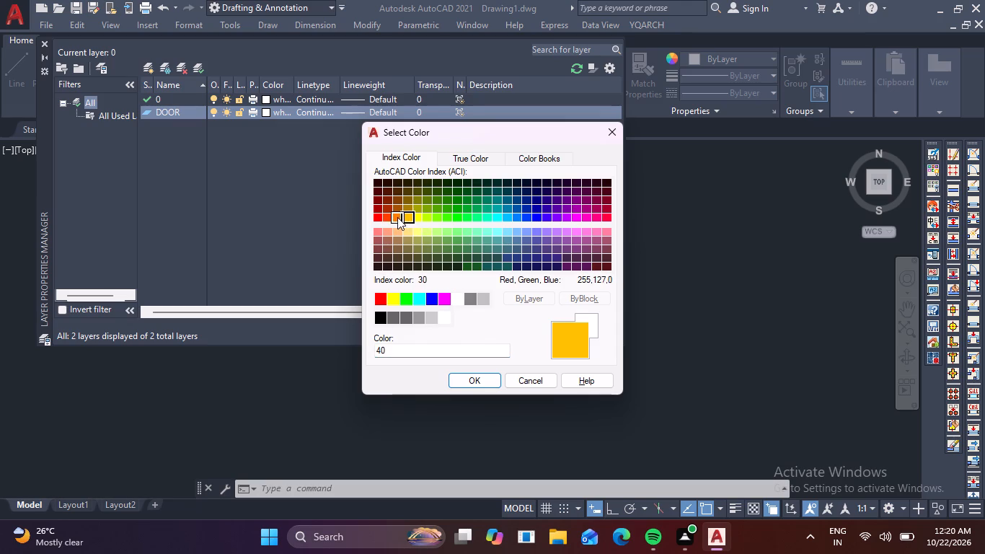
left_click(397, 217)
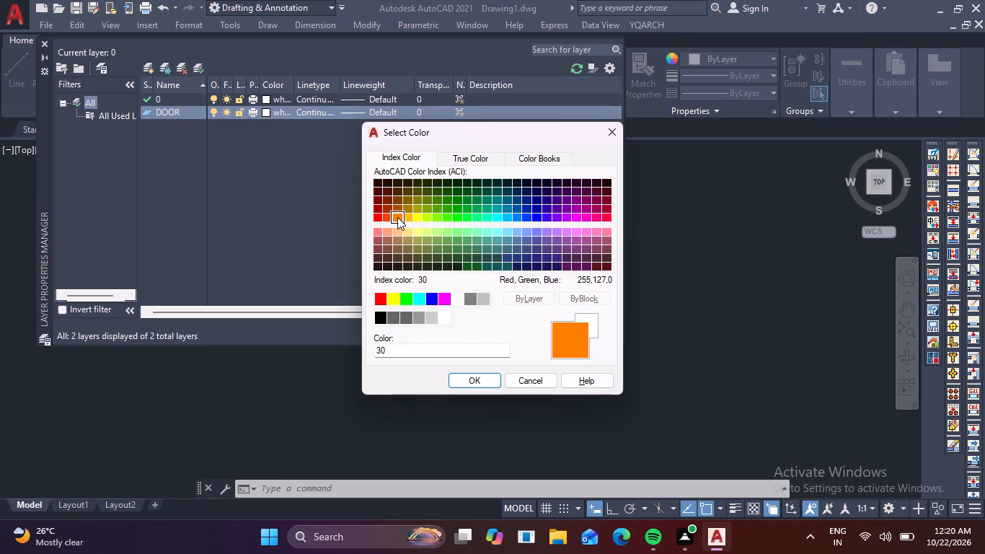
left_click(419, 206)
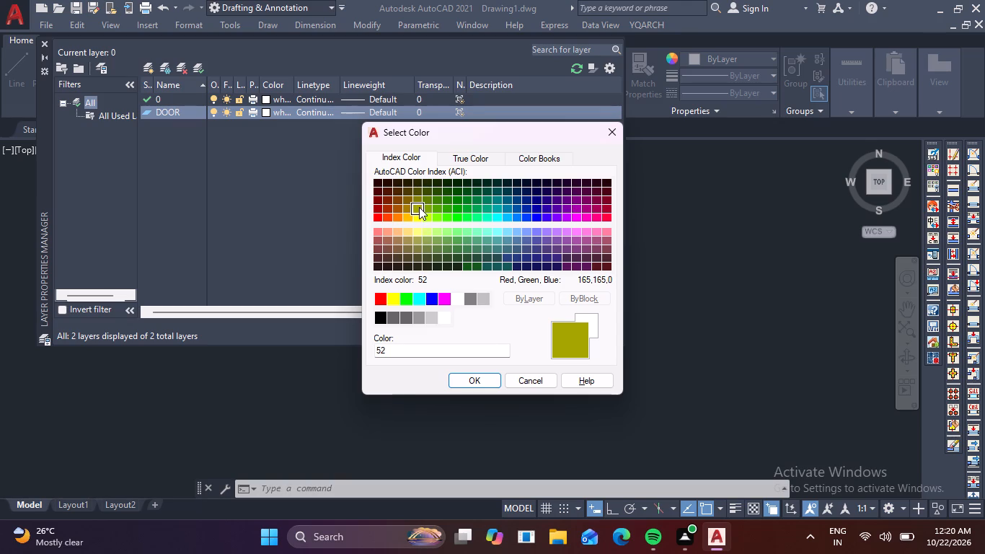
left_click(410, 208)
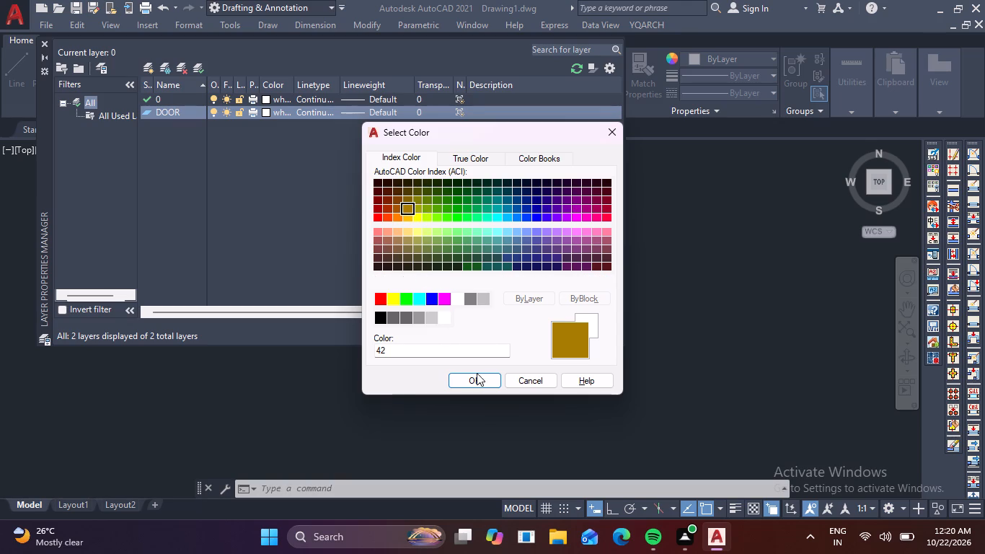
left_click(480, 374)
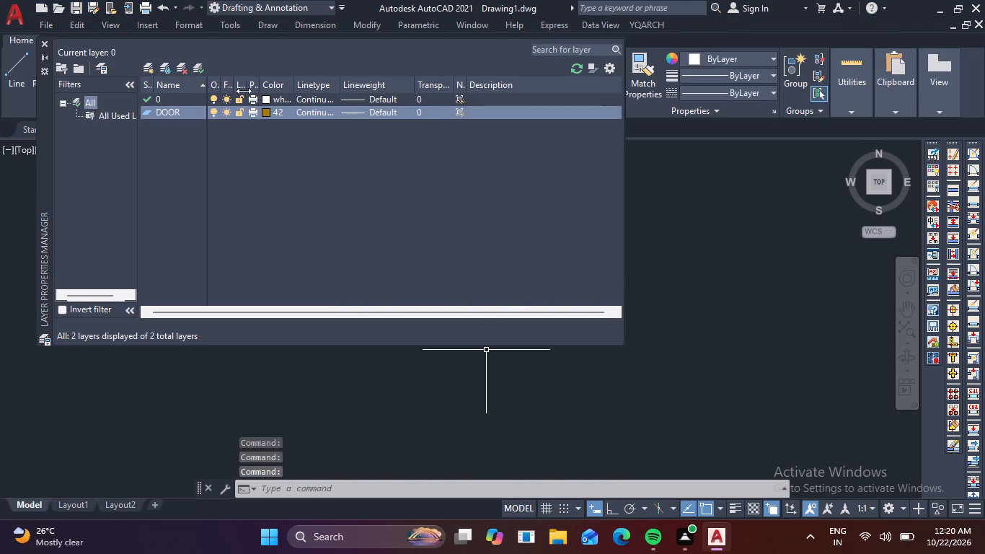
left_click(200, 66)
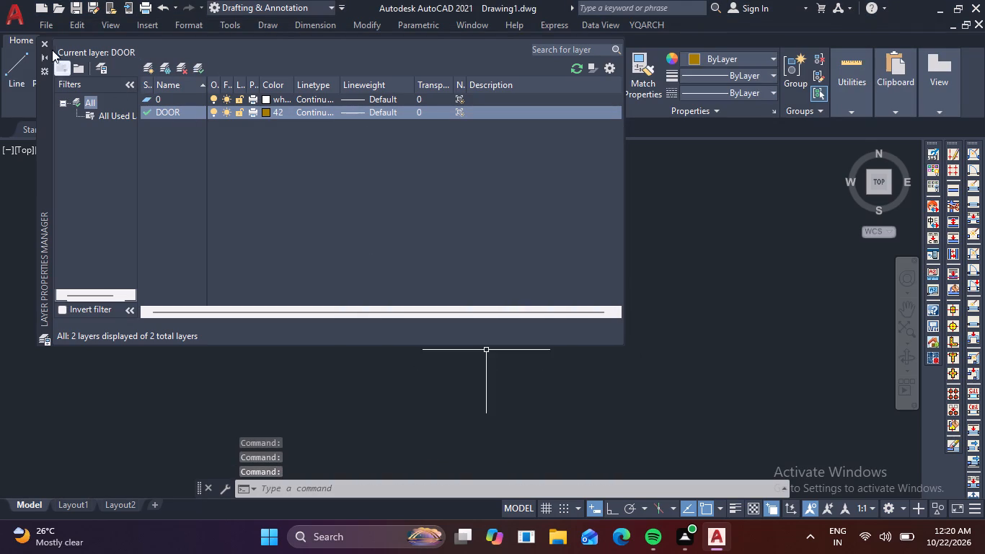
left_click(45, 43)
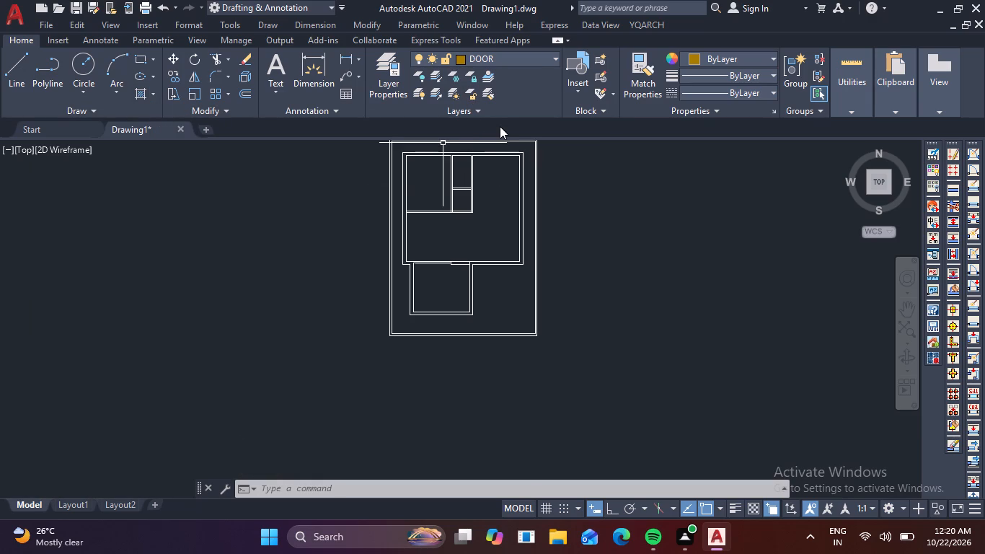
Insert the Door - Imperial block from the architectural samples in the empty space beside the floor plan.
key("ctrl+3")
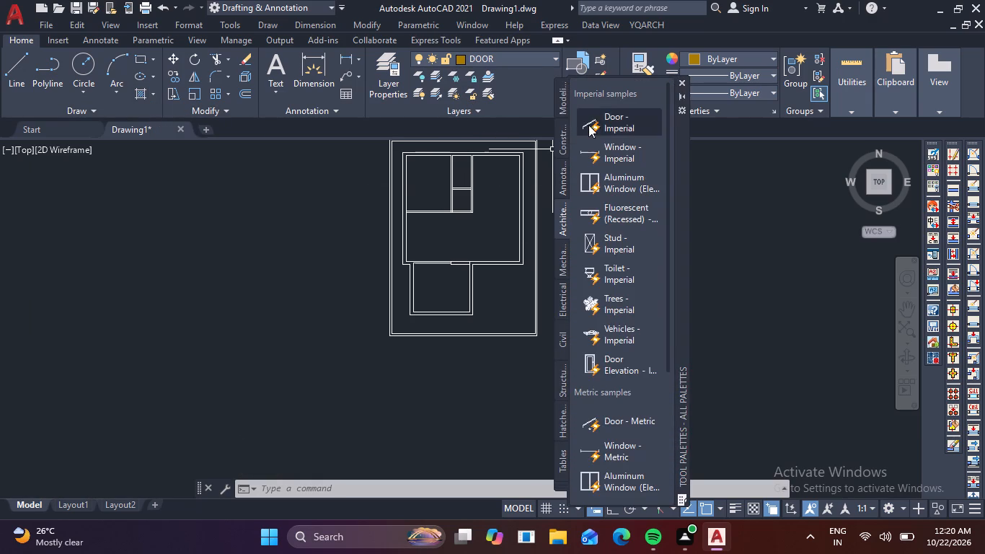
left_click_drag(592, 119, 255, 245)
scroll(258, 247, "up", 3)
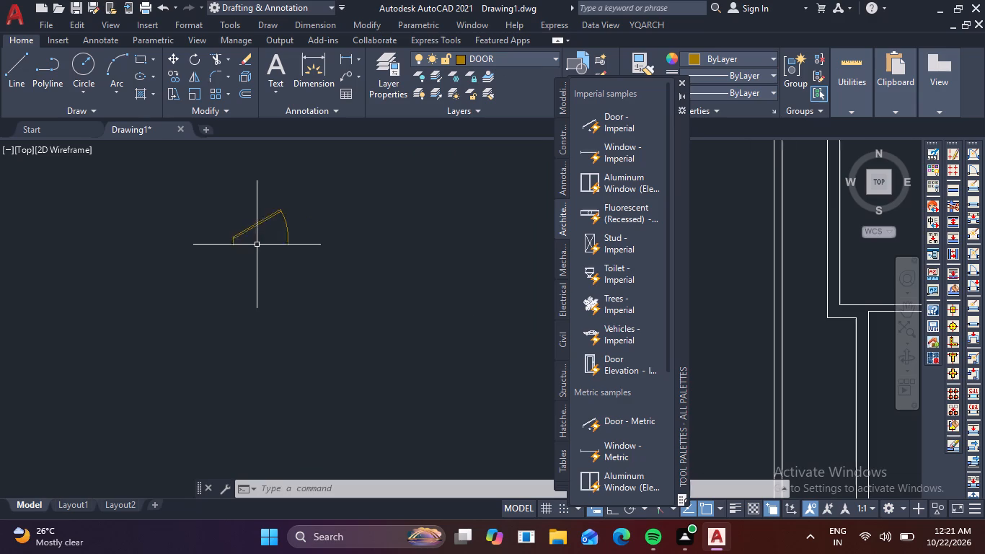
left_click(685, 82)
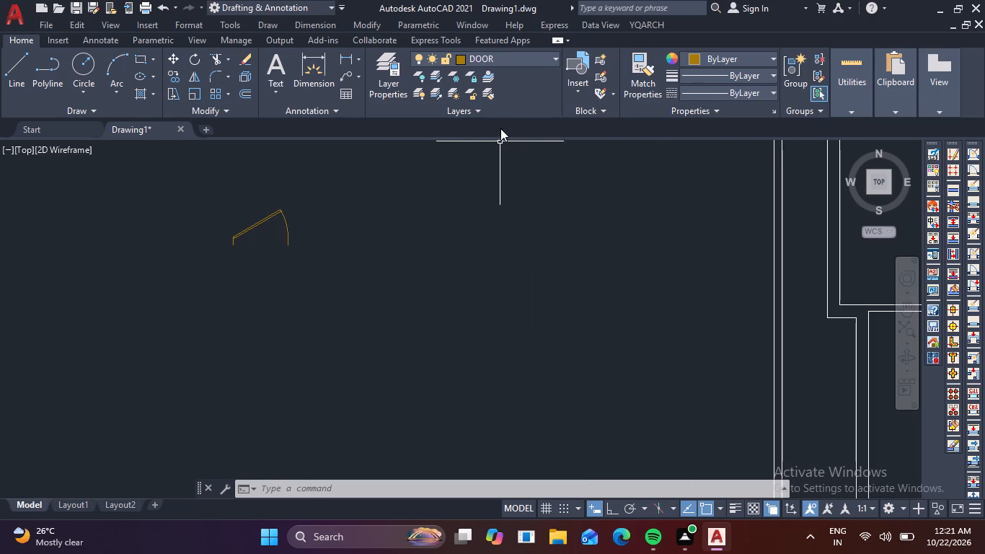
Set the door block's opening angle so that its leaf stands perpendicular to the door opening.
left_click_drag(288, 267, 279, 260)
left_click(177, 212)
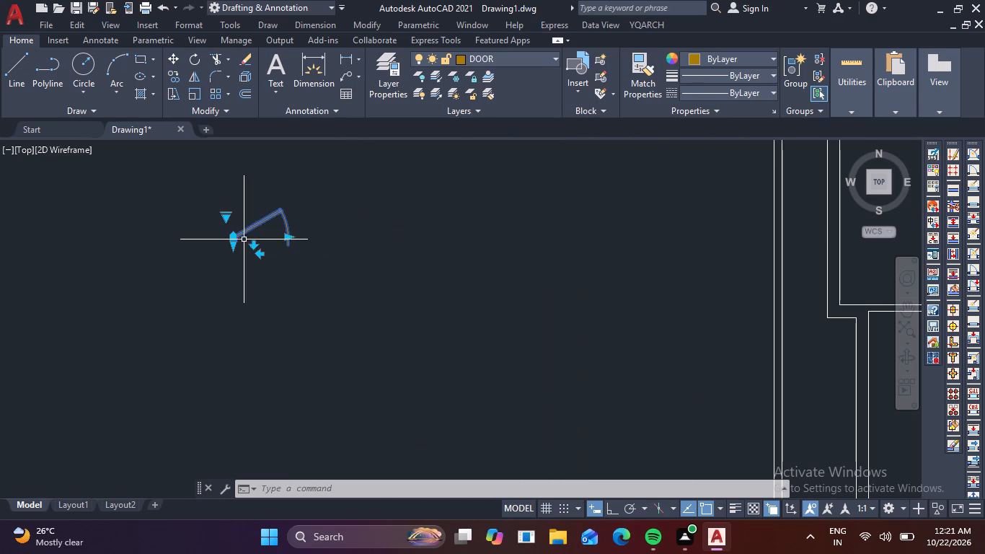
left_click(223, 220)
left_click(278, 273)
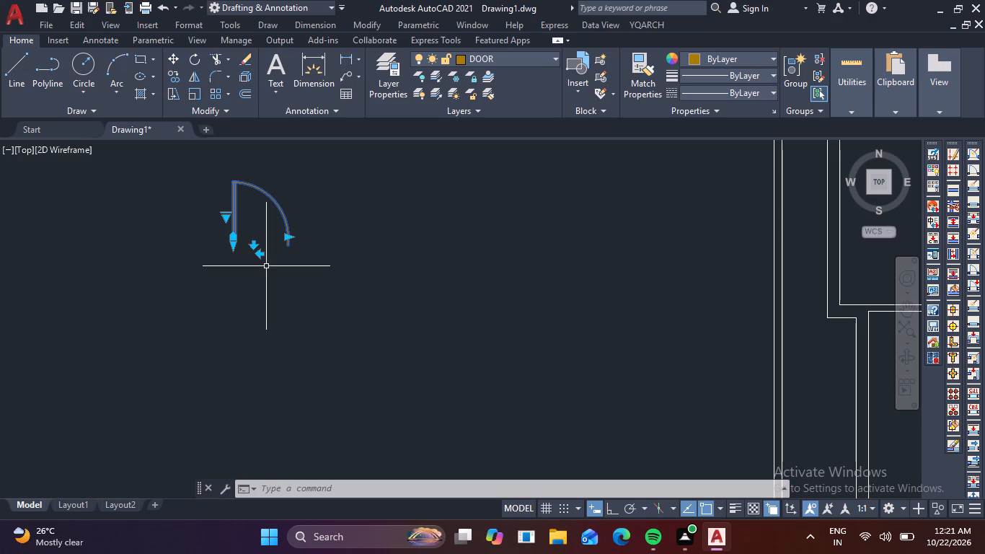
Scale the door block from its lower hinge-side corner, using its opening width as reference, to a new width of 3'.
key("s")
key("c")
key("space")
scroll(243, 267, "up", 3)
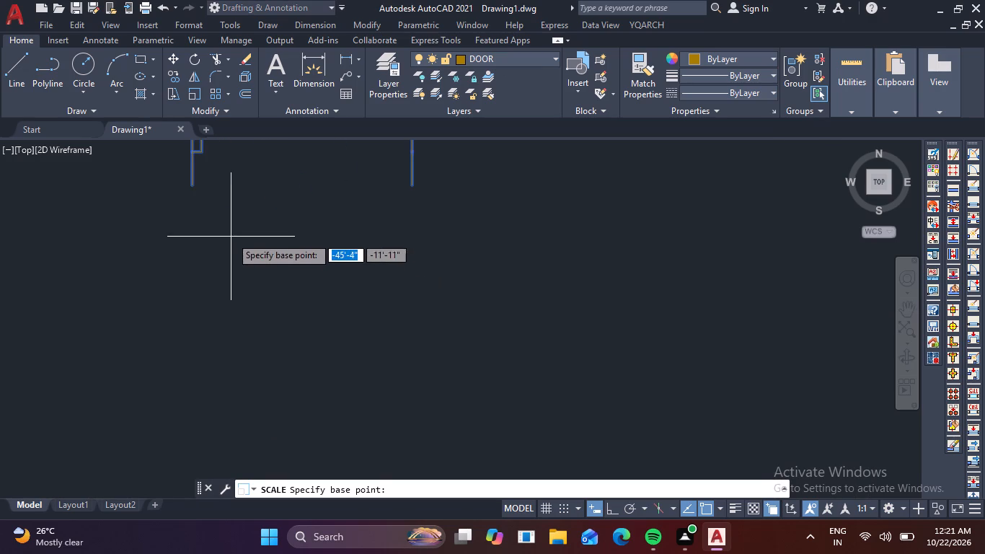
left_click(190, 185)
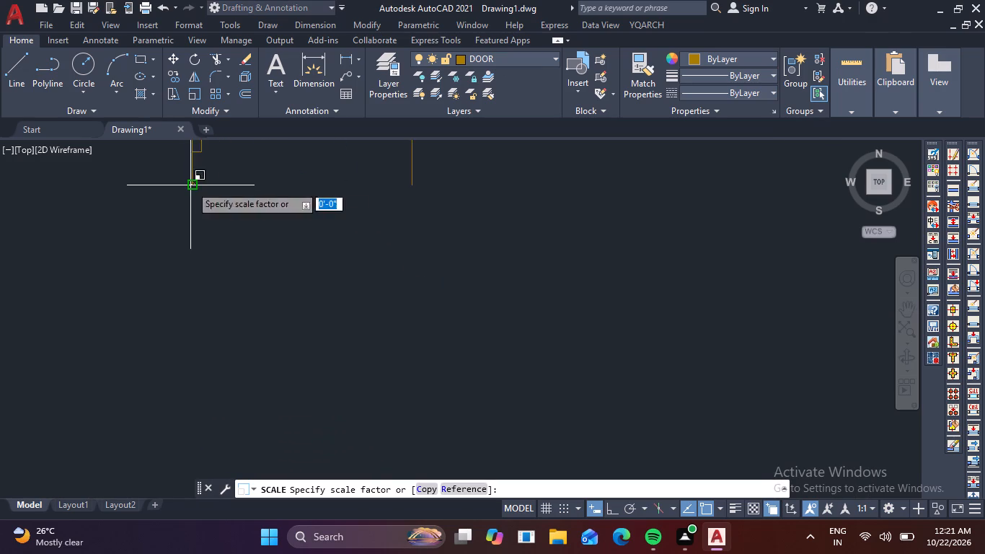
scroll(326, 216, "down", 1)
middle_click_drag(321, 232, 321, 328)
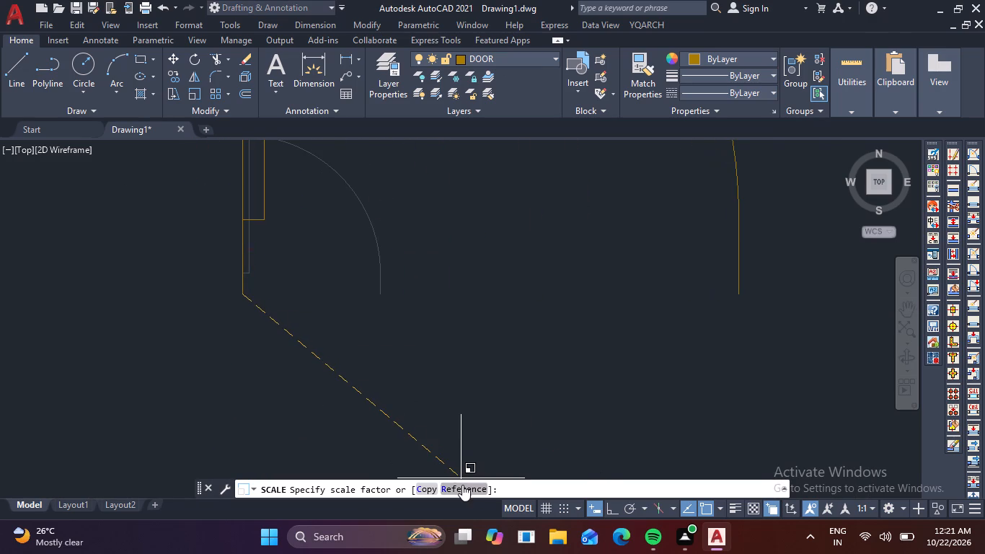
left_click(462, 491)
left_click(239, 296)
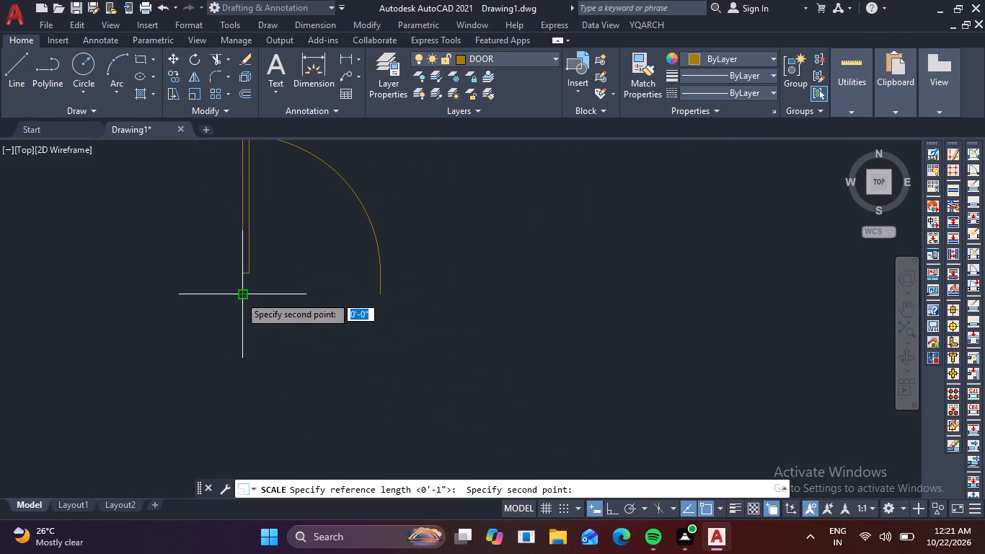
left_click(381, 294)
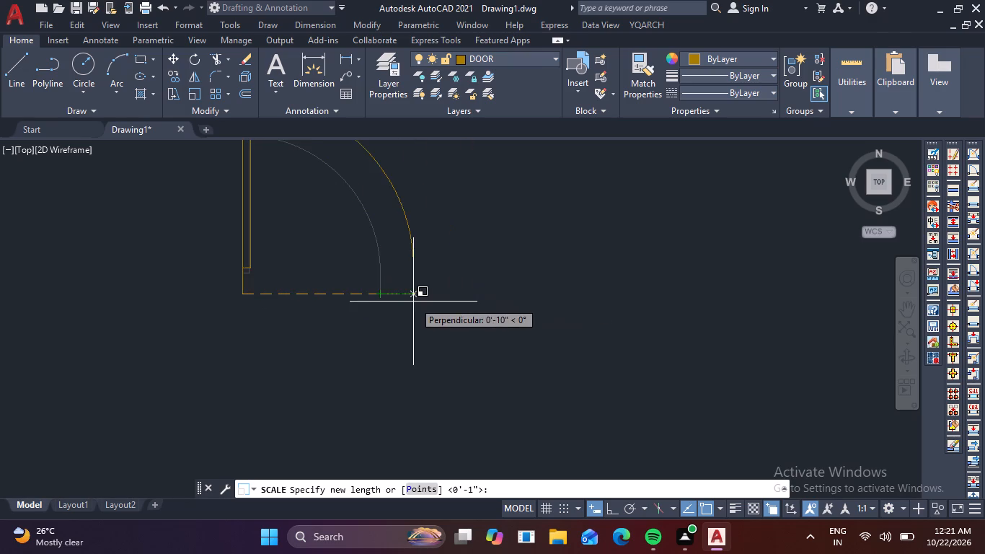
key("3")
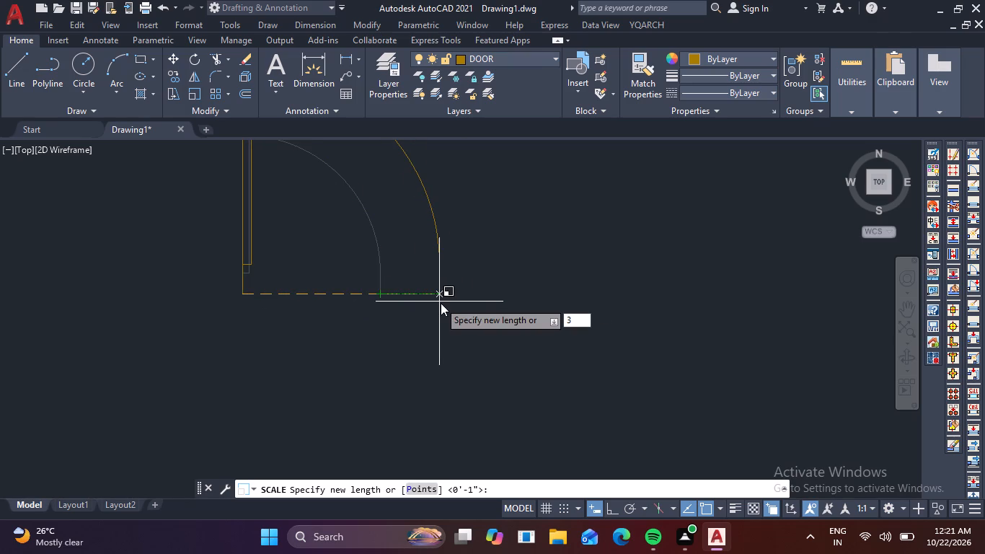
key("apostrophe")
key("space")
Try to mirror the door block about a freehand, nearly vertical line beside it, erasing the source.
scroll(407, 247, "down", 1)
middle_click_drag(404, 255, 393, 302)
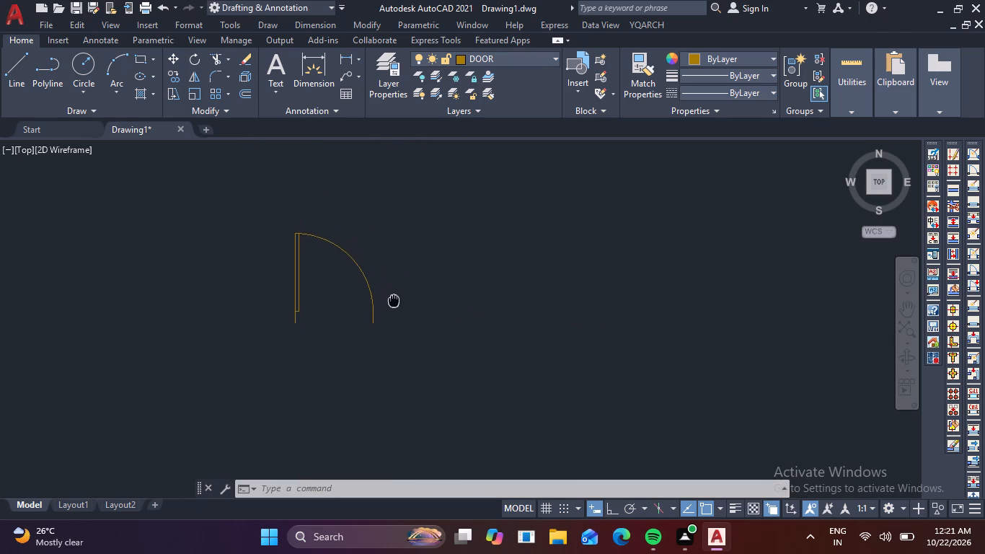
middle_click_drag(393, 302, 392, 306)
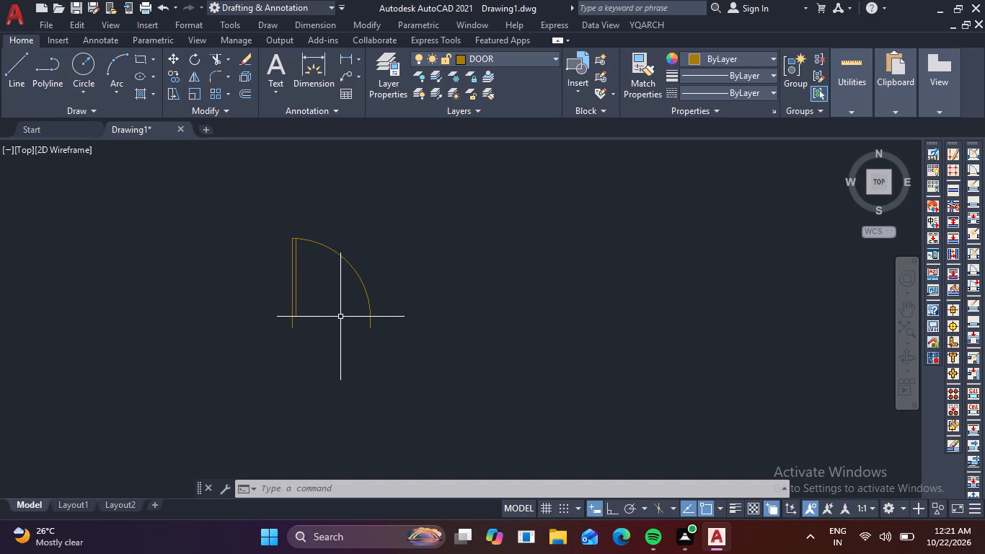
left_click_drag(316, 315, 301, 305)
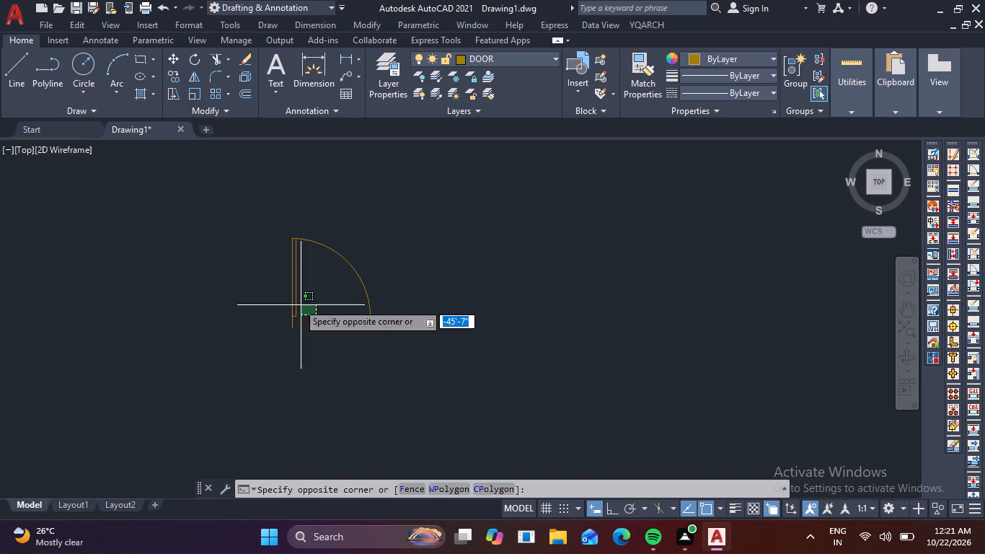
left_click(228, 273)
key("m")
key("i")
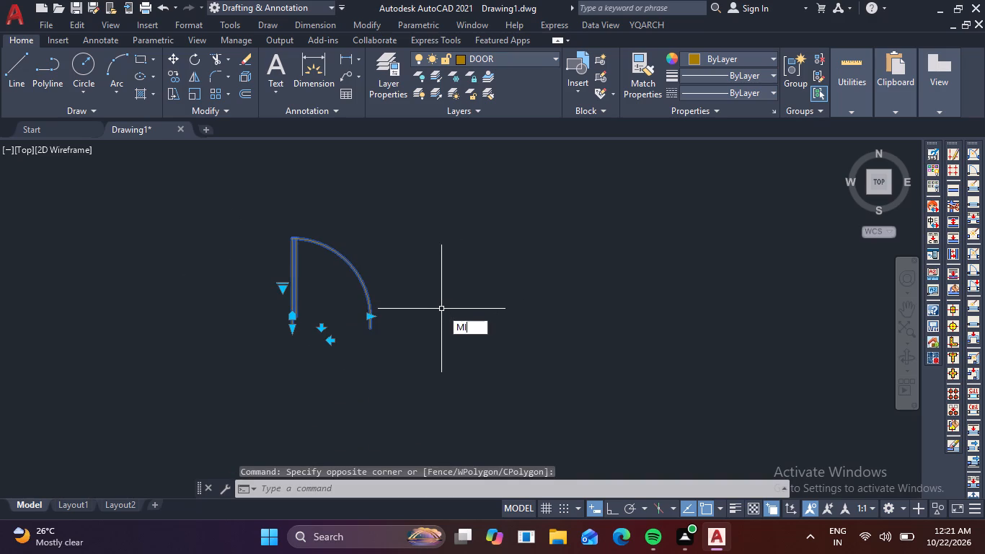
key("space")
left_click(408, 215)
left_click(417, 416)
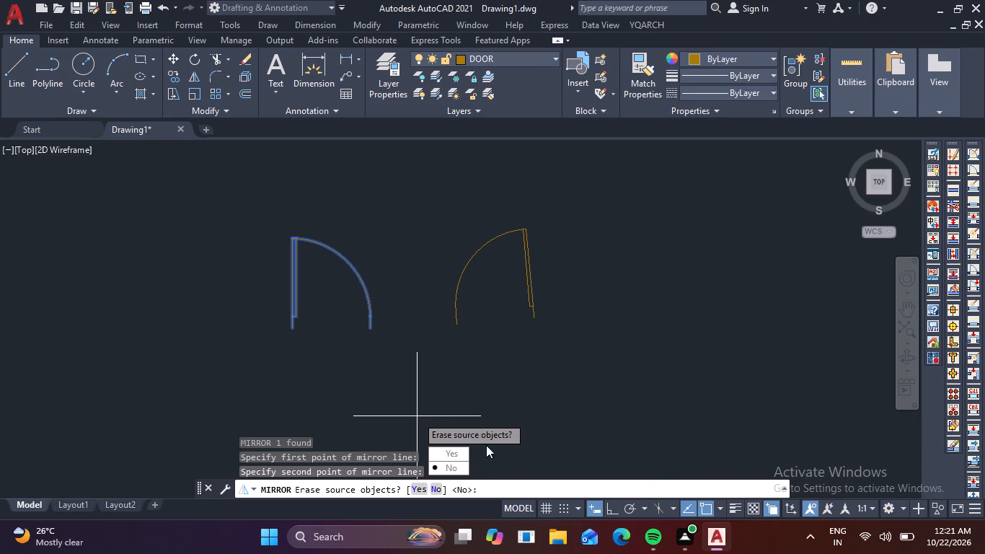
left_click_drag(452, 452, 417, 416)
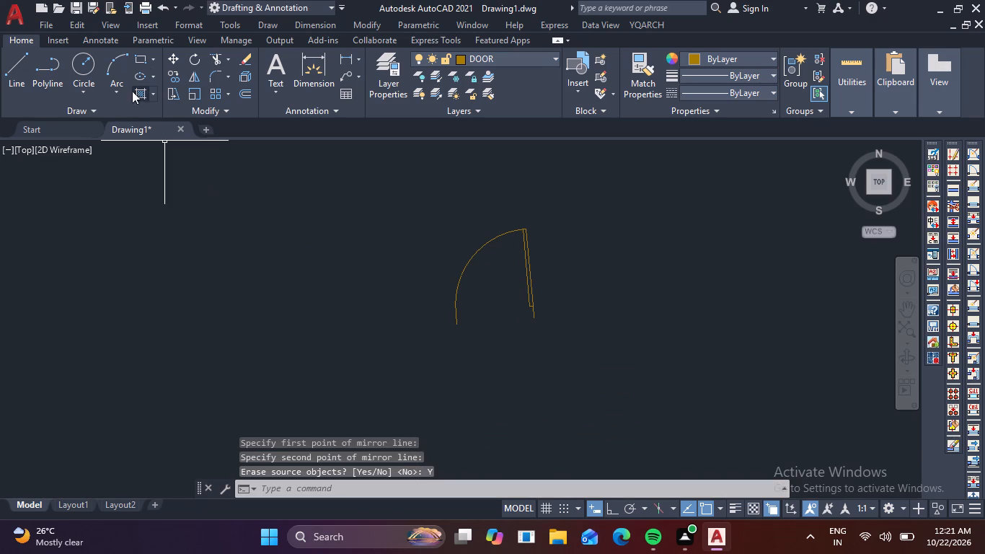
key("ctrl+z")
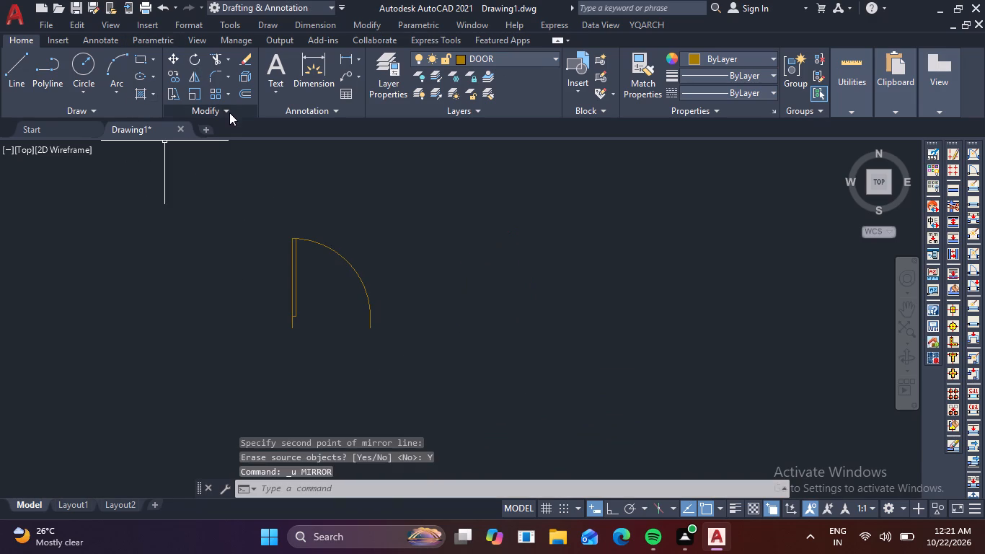
Mirror the 3' door block about a vertical line just beside its swing side, keeping the source door.
left_click_drag(382, 296, 361, 289)
left_click(247, 267)
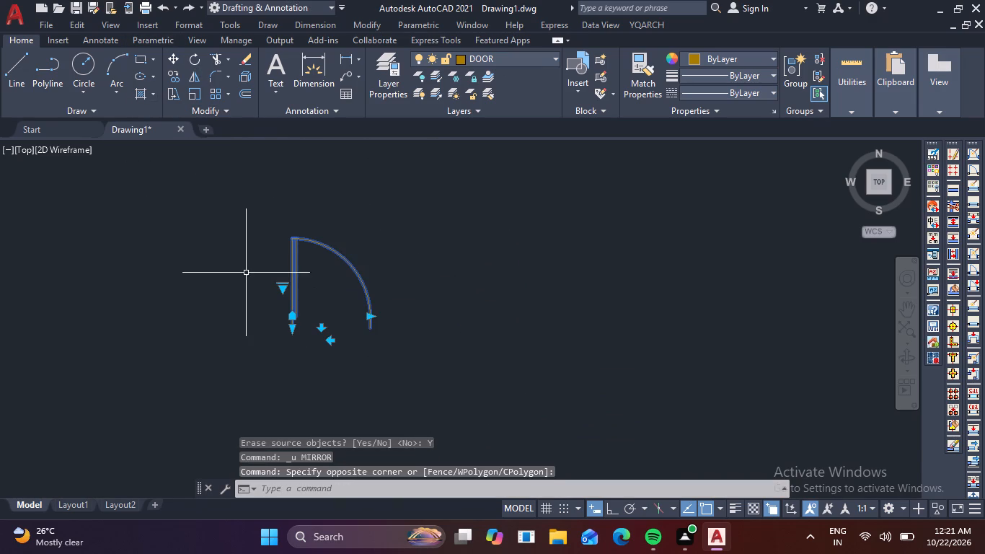
key("m")
key("i")
key("space")
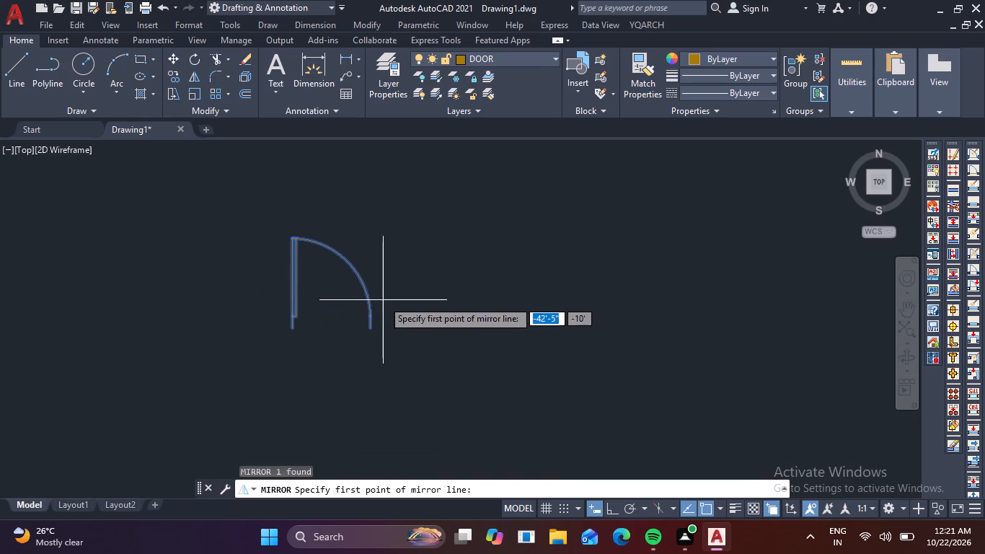
left_click_drag(400, 219, 399, 227)
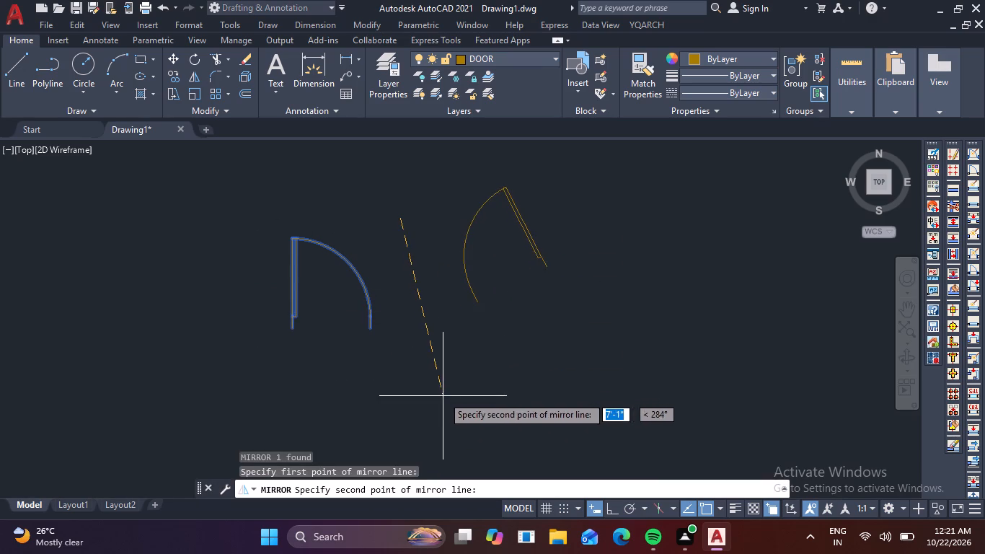
key("F8")
left_click(413, 410)
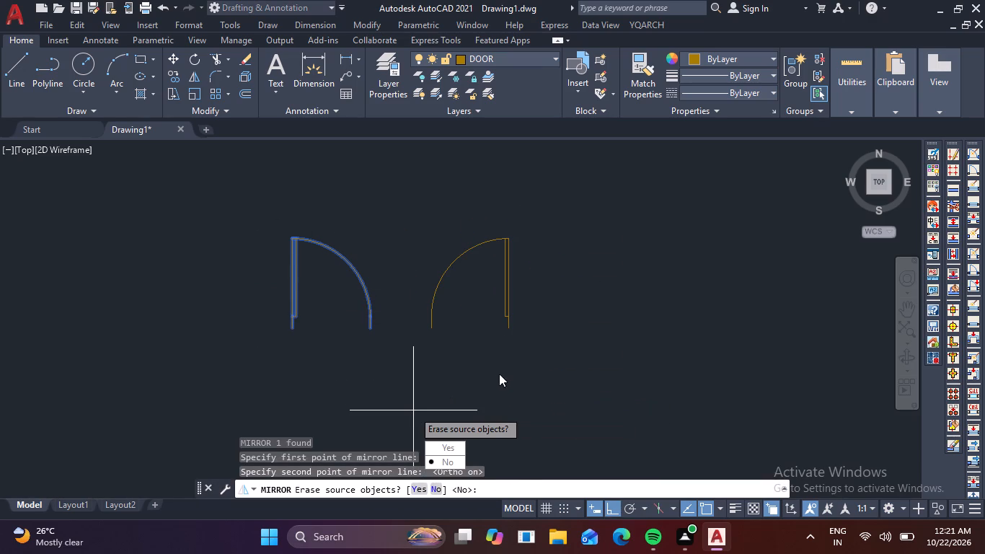
key("space")
Mirror both doors about a horizontal line just below them, keeping the originals, for a set of four door orientations.
left_click_drag(461, 350, 446, 334)
left_click(295, 298)
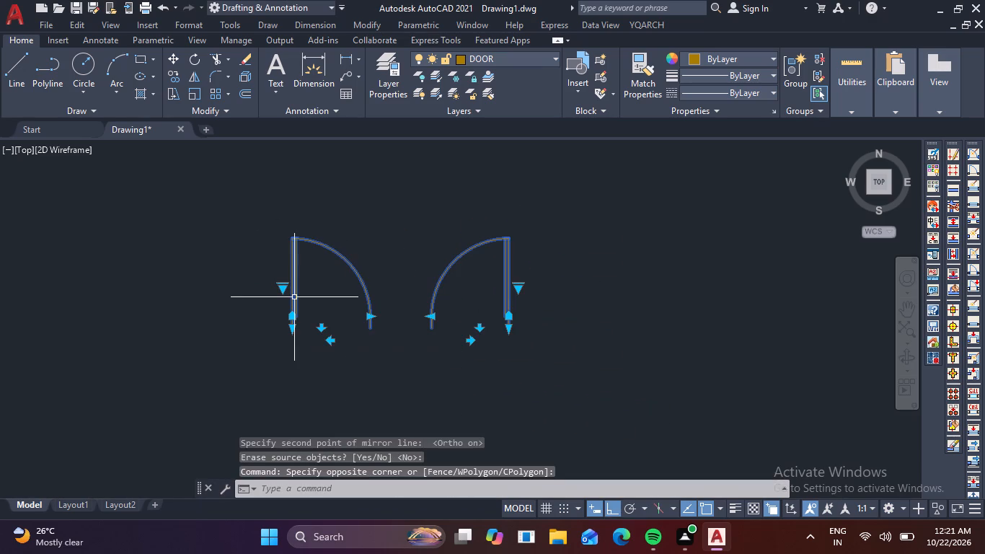
key("m")
key("i")
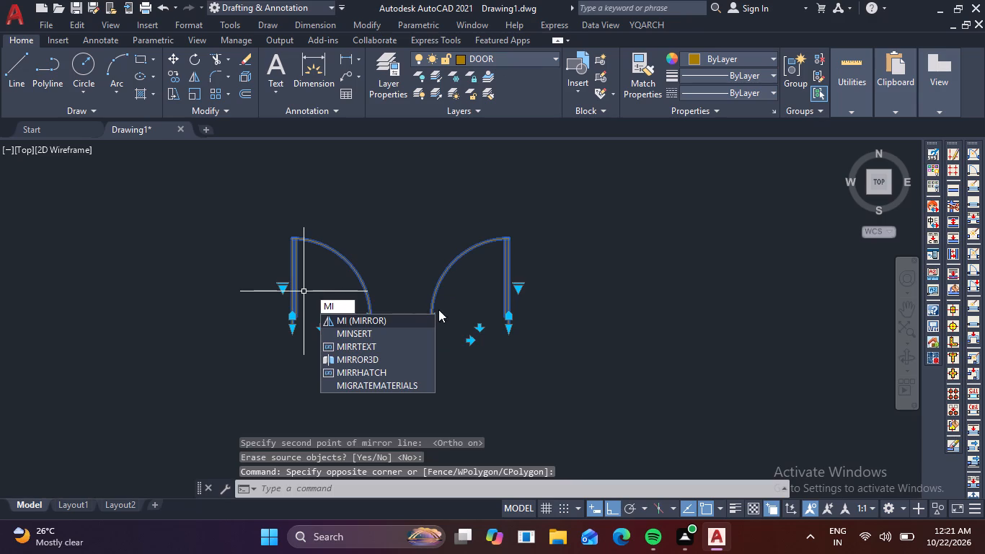
key("space")
left_click(520, 356)
left_click(208, 371)
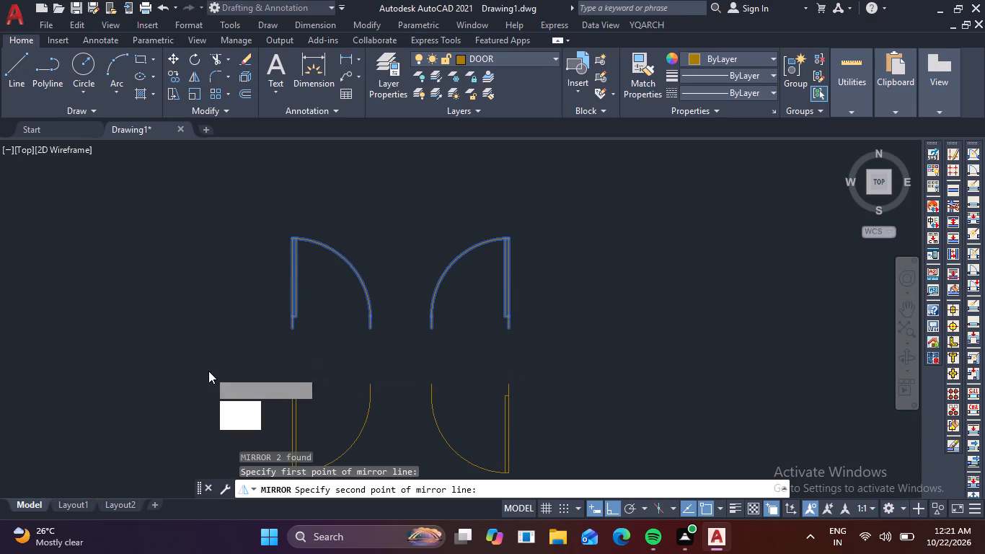
key("space")
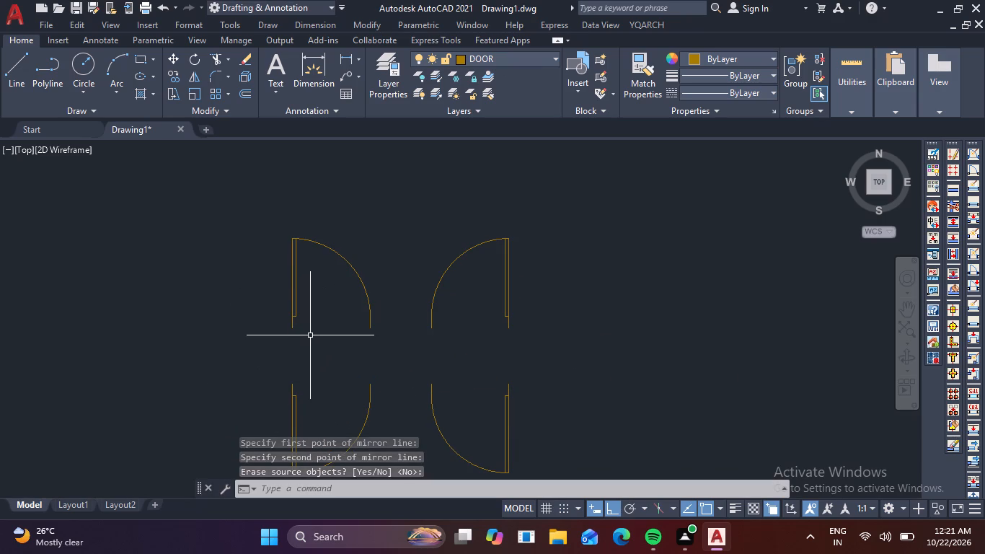
Copy the upper right-hinged door by its bottom hinge corner onto the upper-left room's bottom wall, just left of the vertical partition.
left_click_drag(530, 327, 520, 317)
left_click(489, 291)
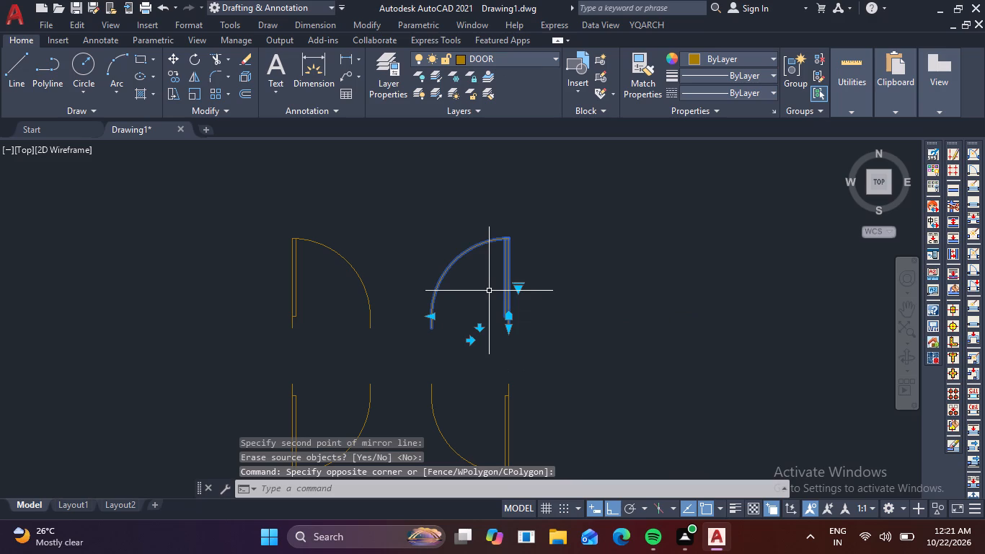
key("c")
type("O")
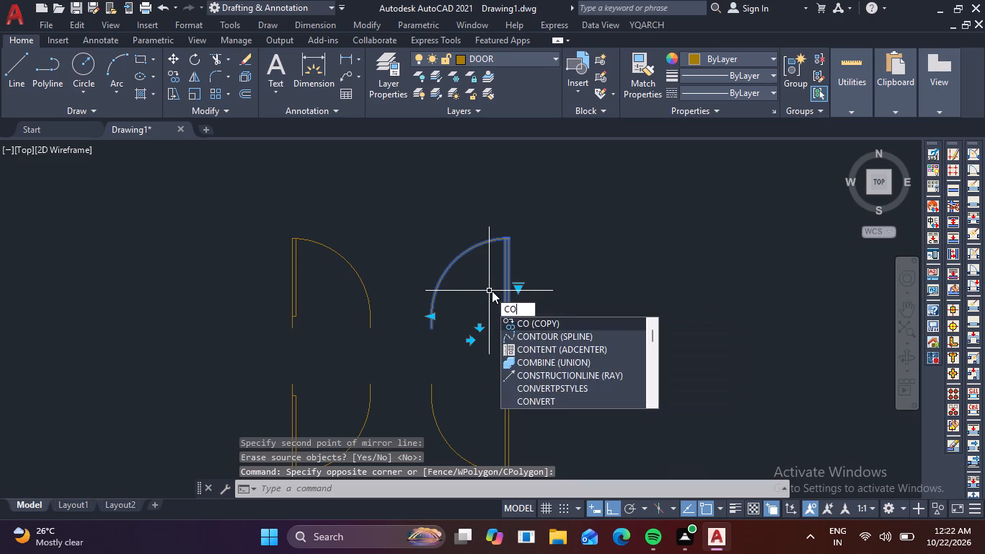
key("space")
scroll(490, 326, "up", 1)
left_click(516, 333)
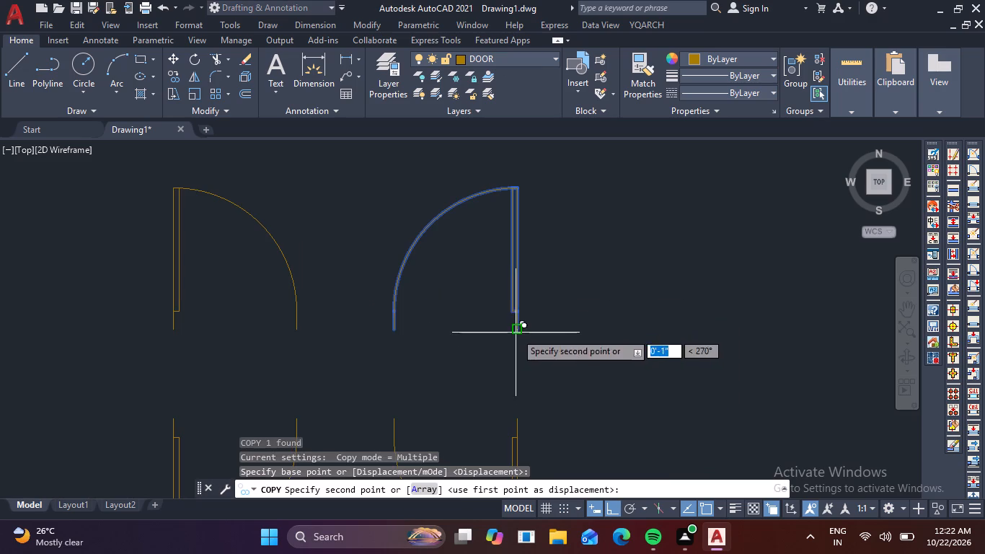
scroll(599, 307, "down", 2)
middle_click_drag(584, 322, 430, 406)
key("F8")
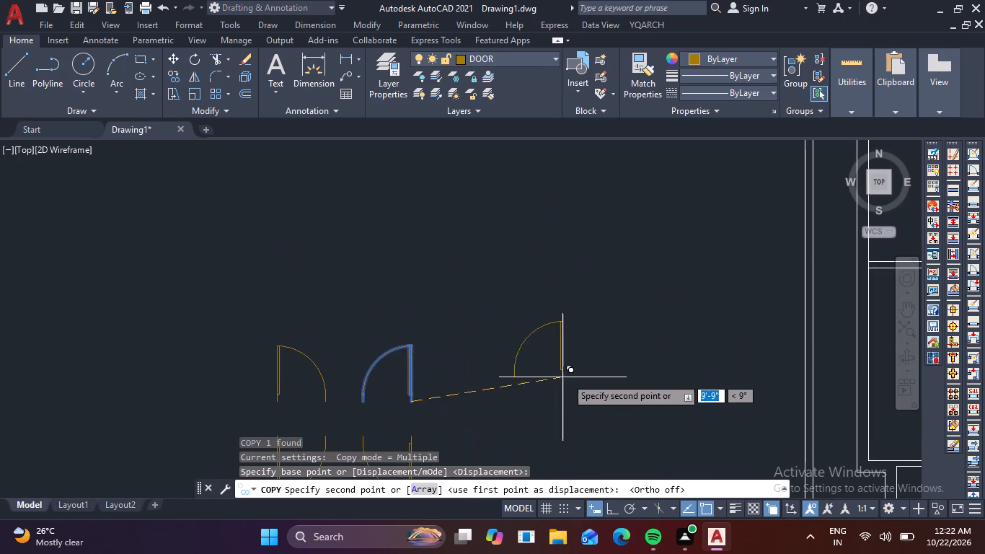
middle_click_drag(567, 378, 218, 397)
scroll(255, 325, "down", 2)
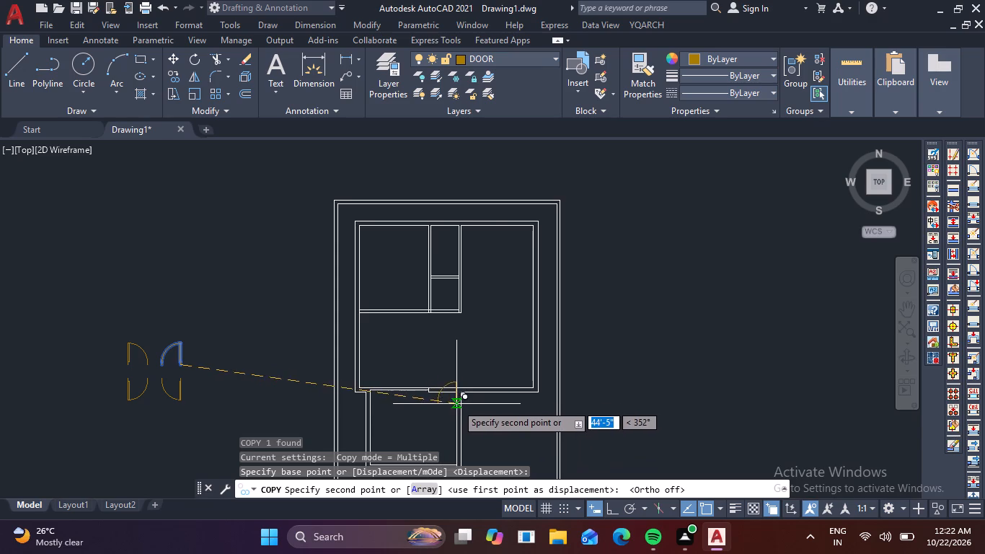
middle_click_drag(447, 349, 455, 379)
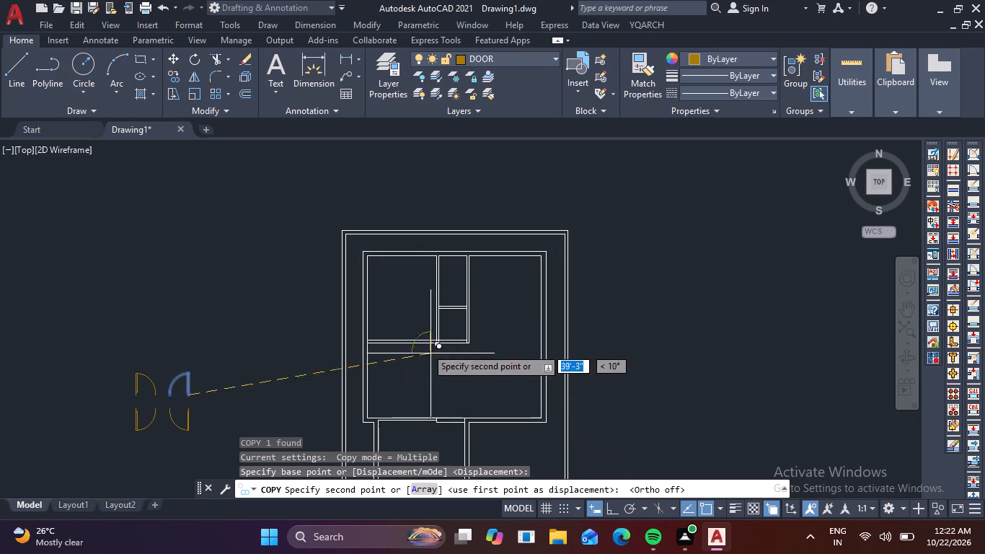
scroll(411, 329, "up", 3)
scroll(474, 390, "up", 3)
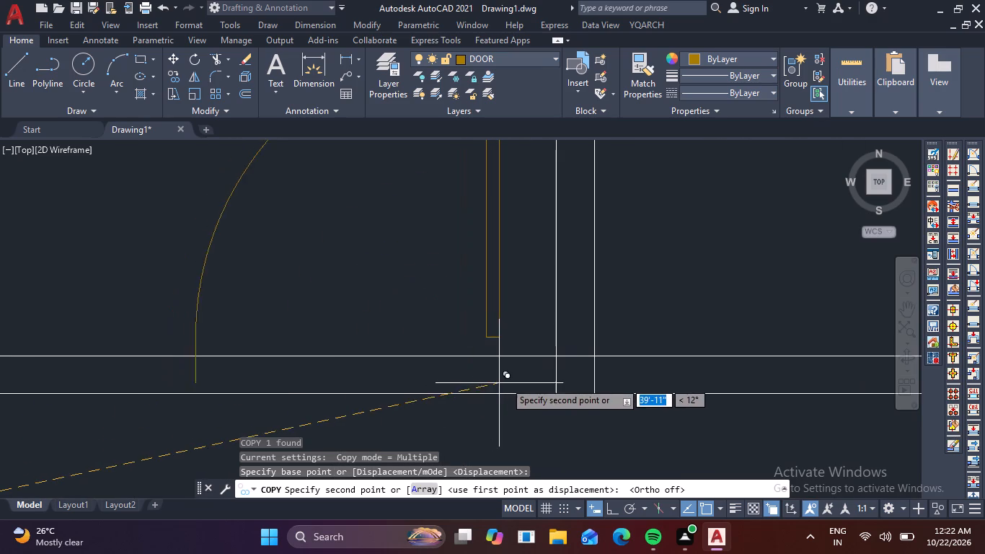
left_click(505, 395)
scroll(406, 459, "down", 2)
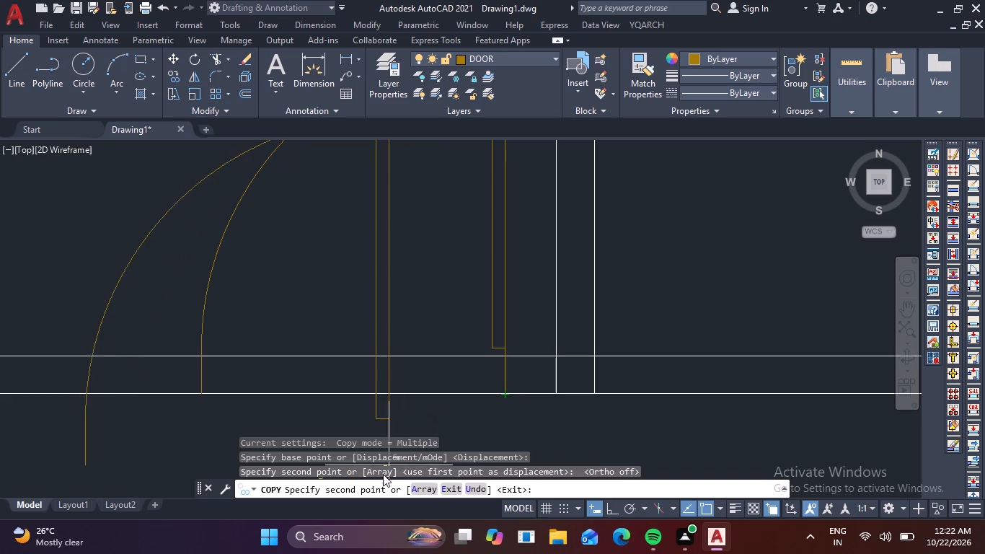
scroll(390, 480, "down", 1)
key("Escape")
Rotate the upper left-hinged door 90° clockwise about its bottom hinge corner, so its leaf lies horizontal and swings downward.
scroll(363, 431, "down", 2)
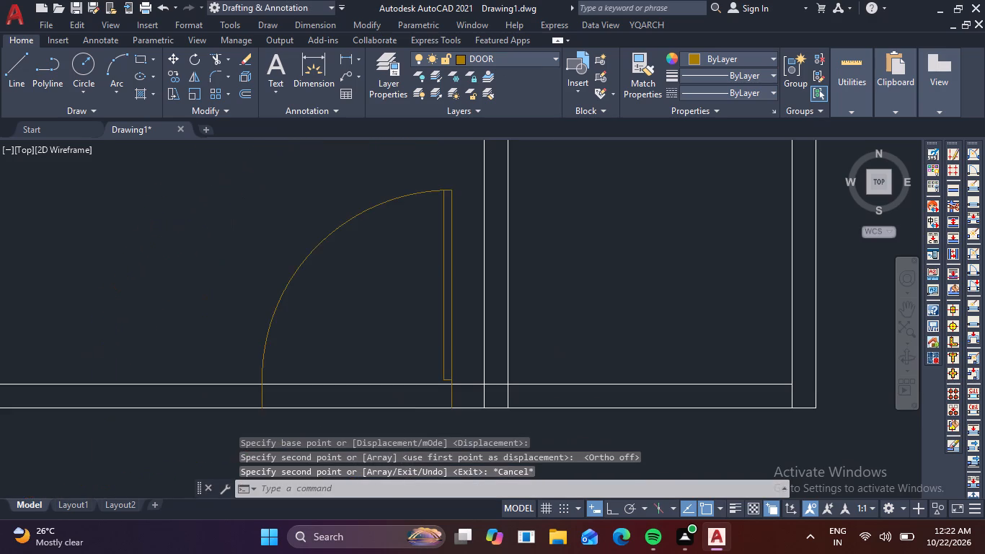
scroll(359, 431, "down", 2)
middle_click_drag(299, 424, 375, 329)
scroll(322, 337, "down", 2)
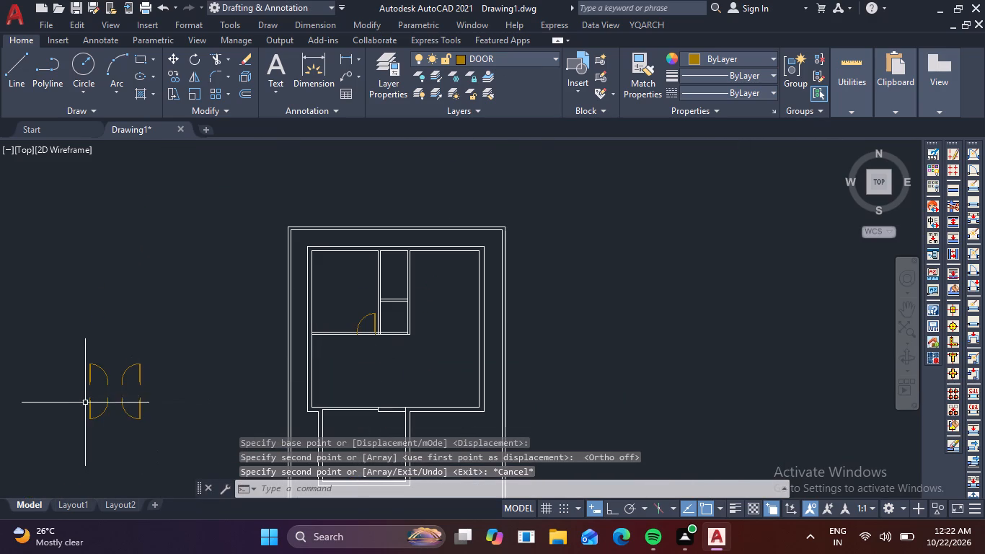
scroll(97, 390, "up", 3)
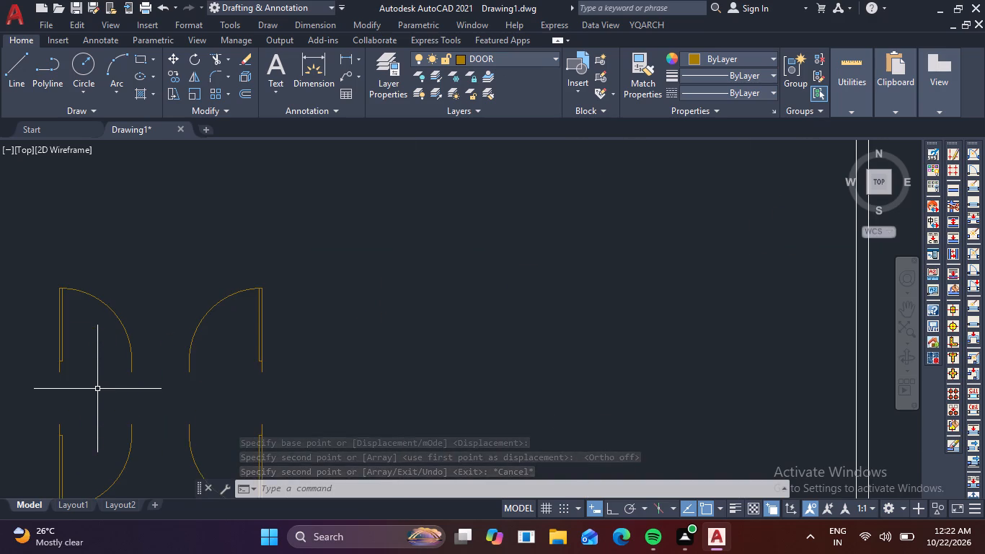
middle_click_drag(97, 389, 126, 410)
left_click(119, 394)
left_click(58, 372)
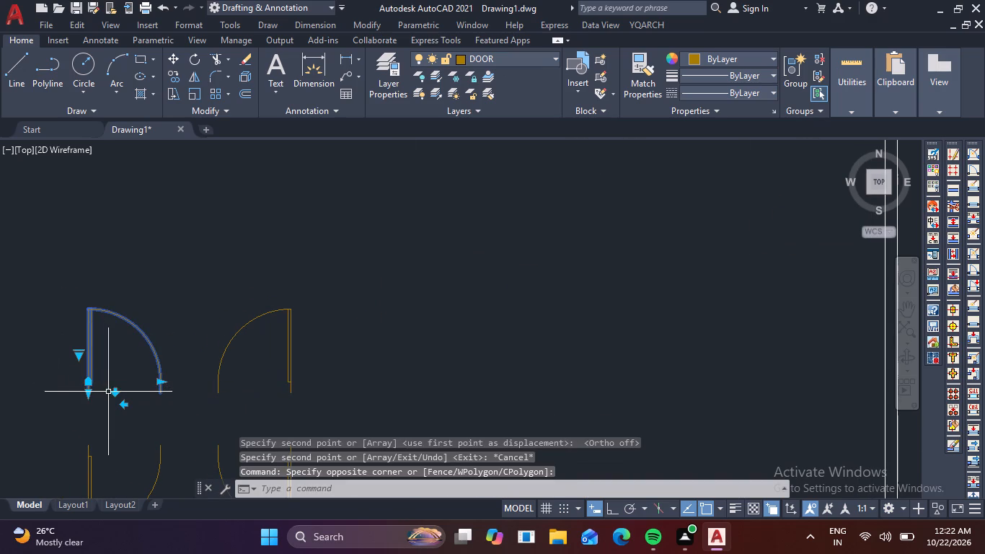
key("r")
key("o")
key("space")
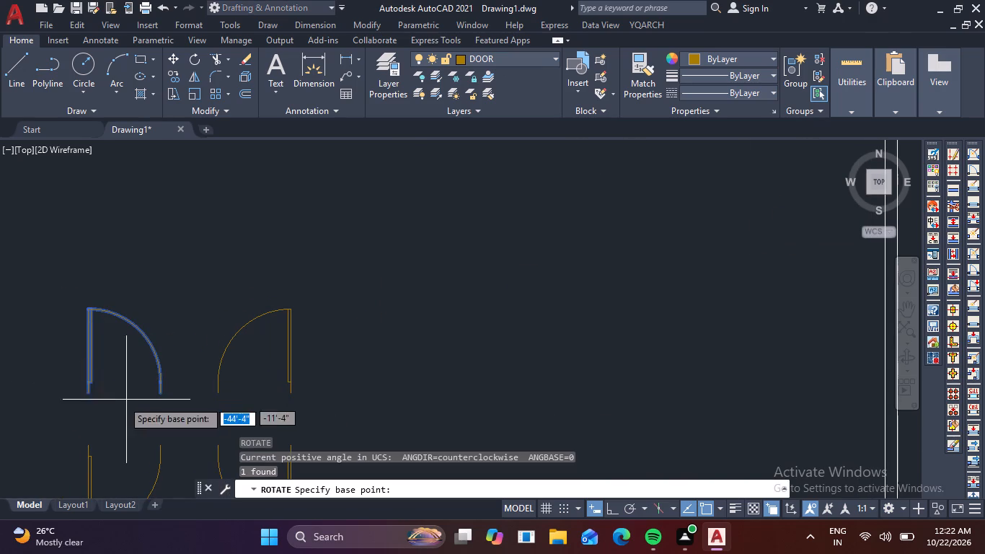
left_click(86, 399)
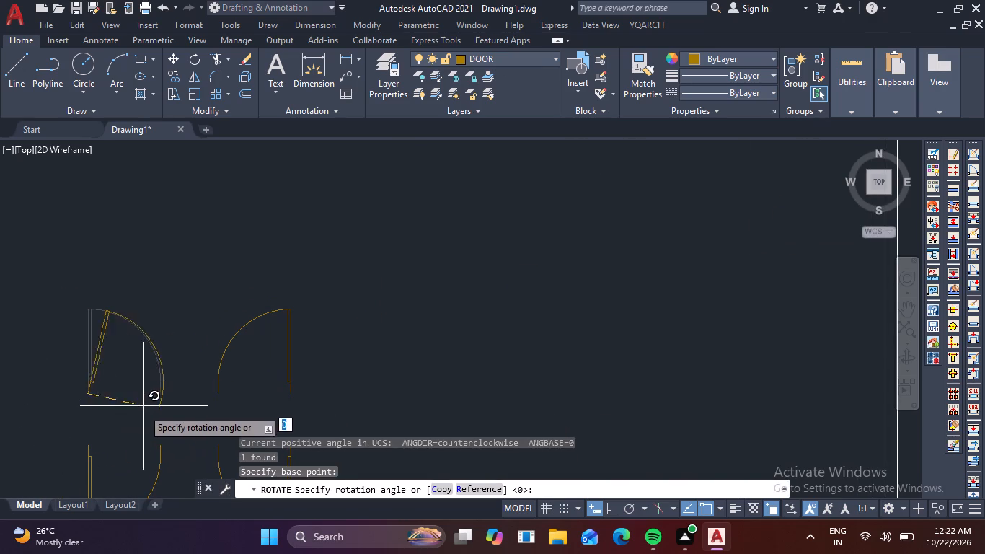
key("F8")
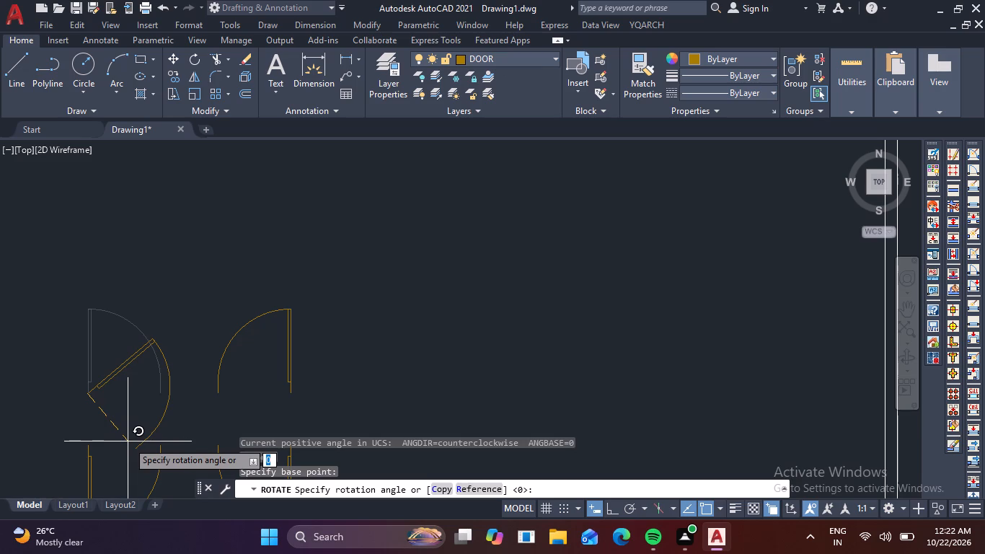
left_click(129, 454)
Copy the rotated door by its hinge-side corner onto the outer face of the lower projecting room's left wall, near its top corner.
left_click(129, 422)
left_click(81, 368)
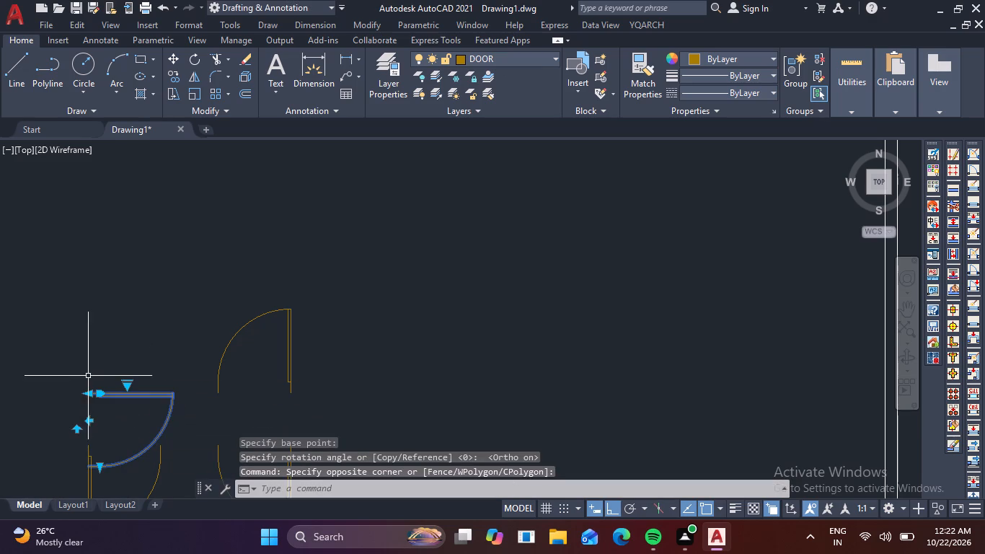
key("c")
key("o")
key("space")
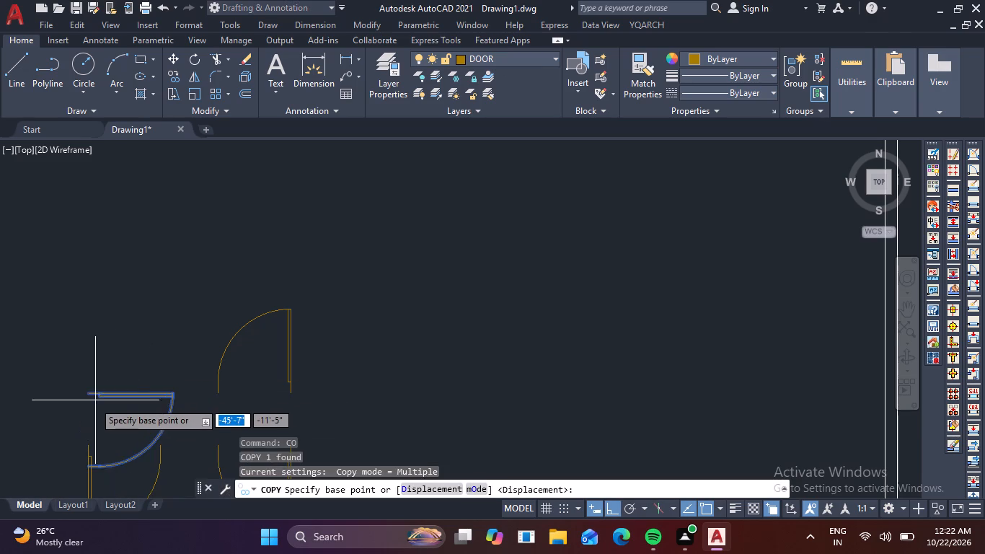
scroll(92, 404, "up", 3)
left_click(71, 366)
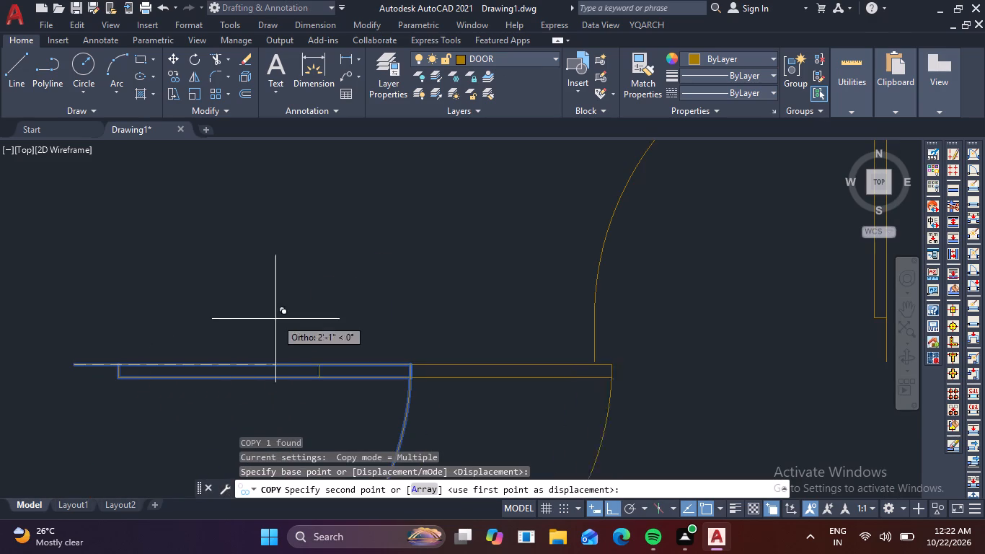
scroll(322, 309, "down", 3)
key("F8")
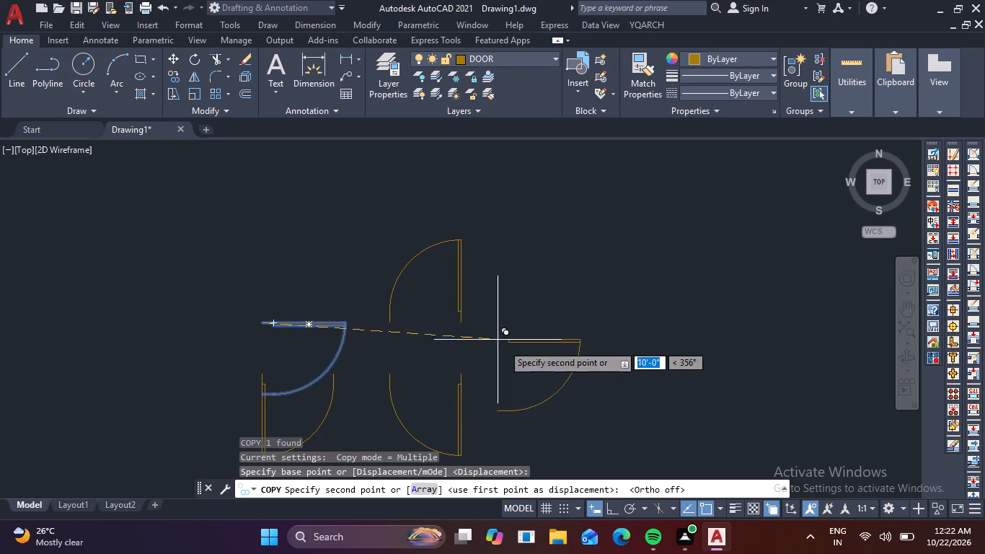
middle_click_drag(512, 369, 258, 423)
scroll(276, 348, "down", 2)
middle_click_drag(433, 382, 309, 283)
scroll(412, 348, "up", 1)
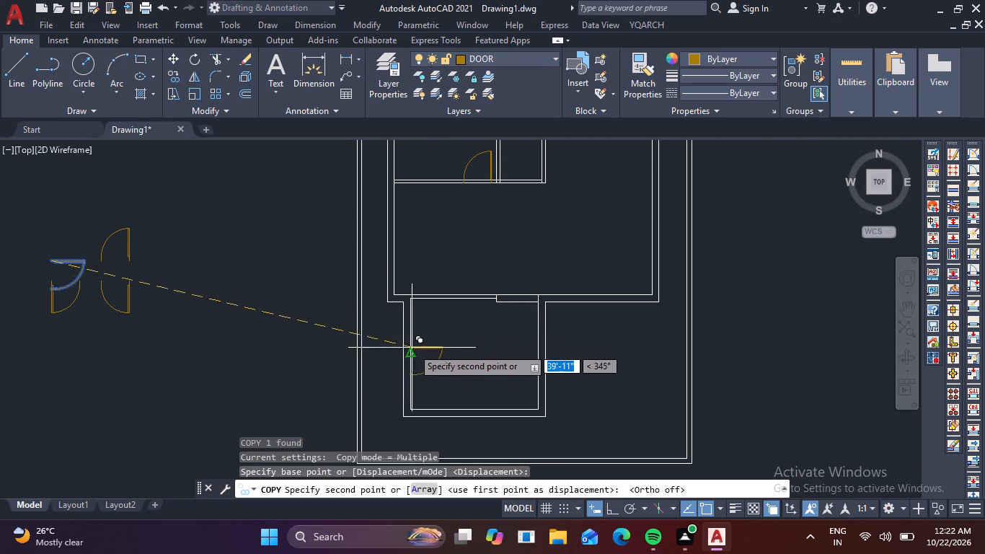
scroll(412, 348, "up", 2)
middle_click_drag(416, 277, 426, 340)
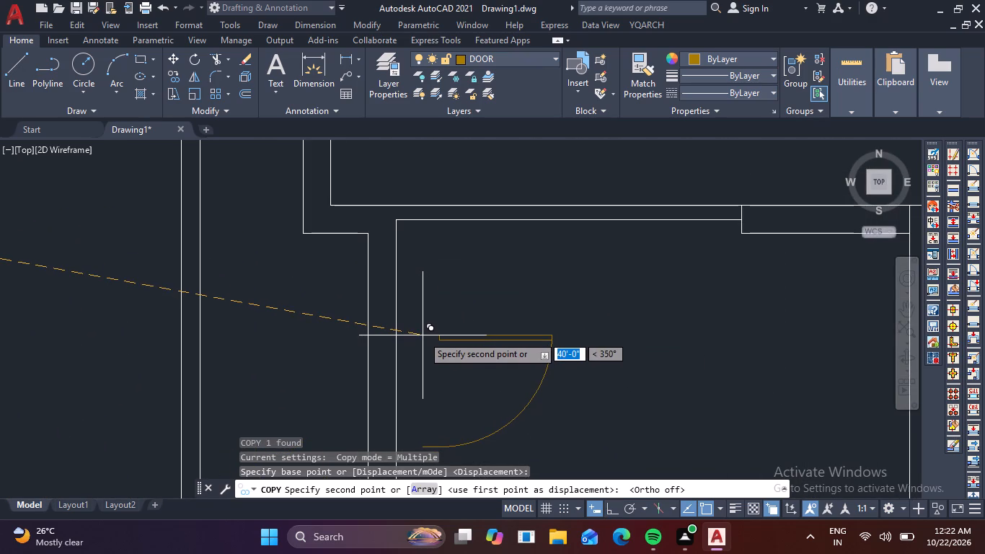
scroll(380, 297, "up", 1)
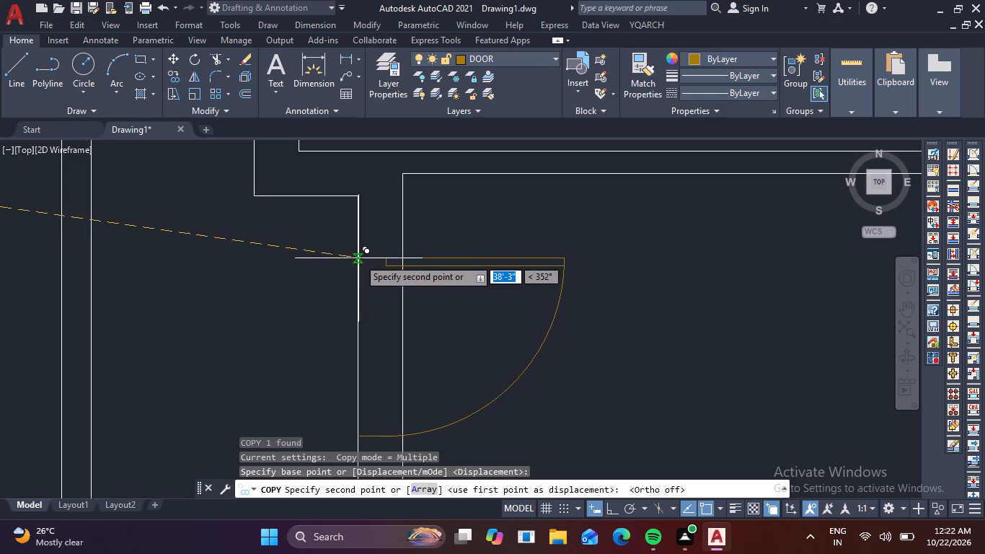
left_click(355, 254)
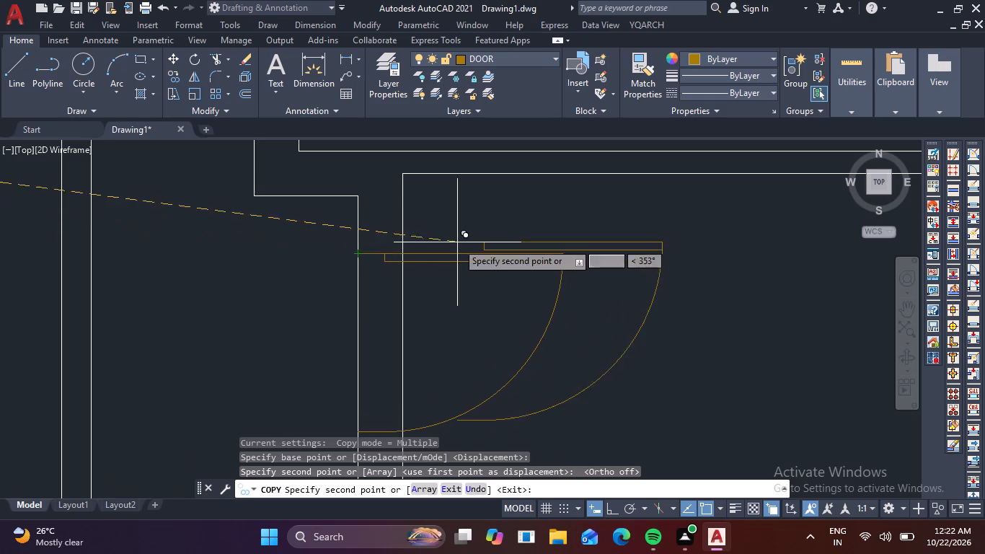
scroll(458, 245, "down", 3)
key("Escape")
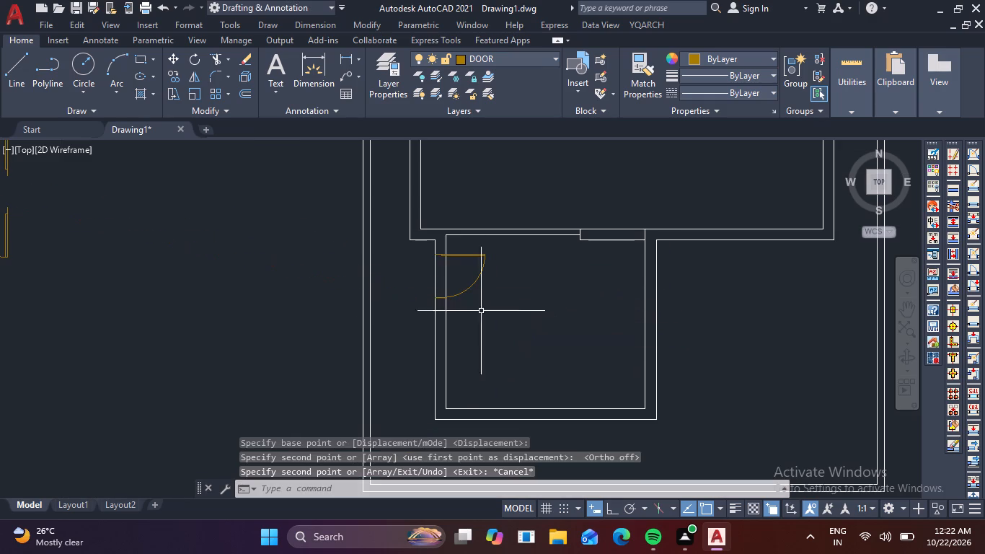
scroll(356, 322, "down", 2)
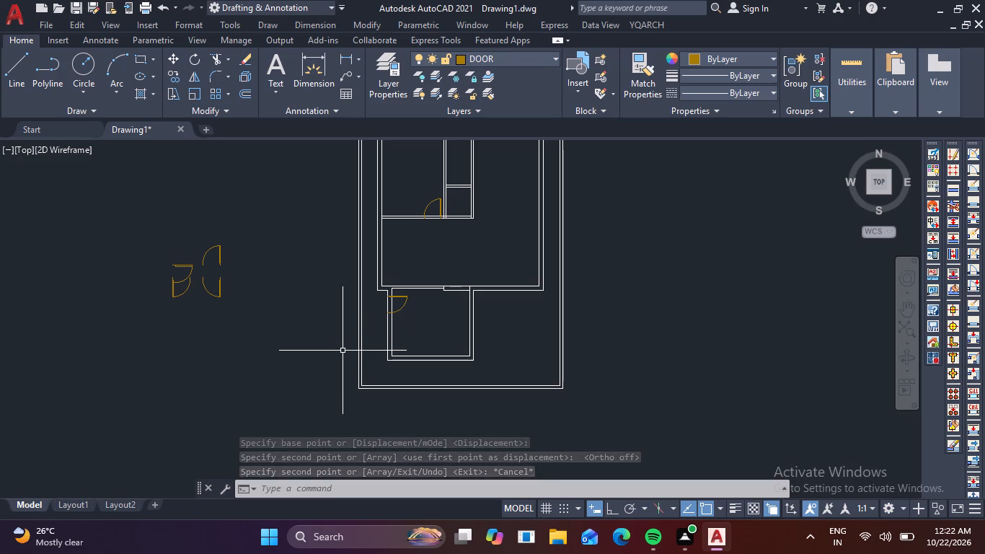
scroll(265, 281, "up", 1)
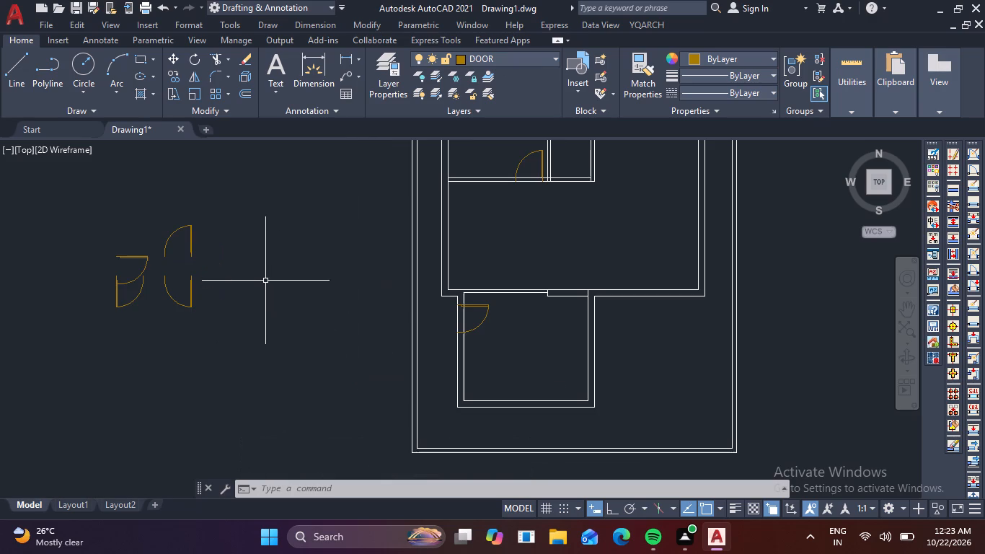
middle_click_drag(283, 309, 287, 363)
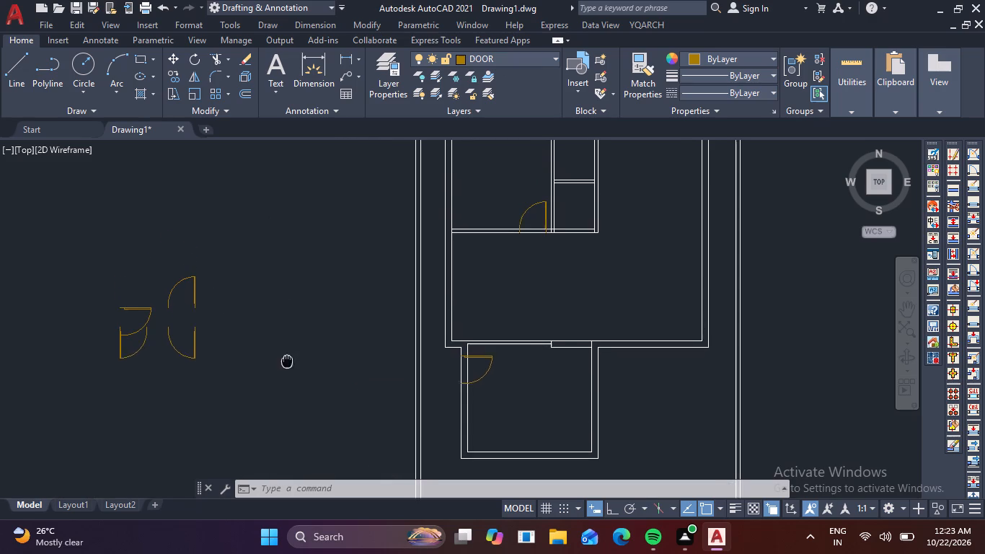
Move the upper right-hinged door from the door set to the clear area above and to its right, outside the plan.
middle_click_drag(287, 363, 288, 368)
left_click(210, 314)
left_click(192, 305)
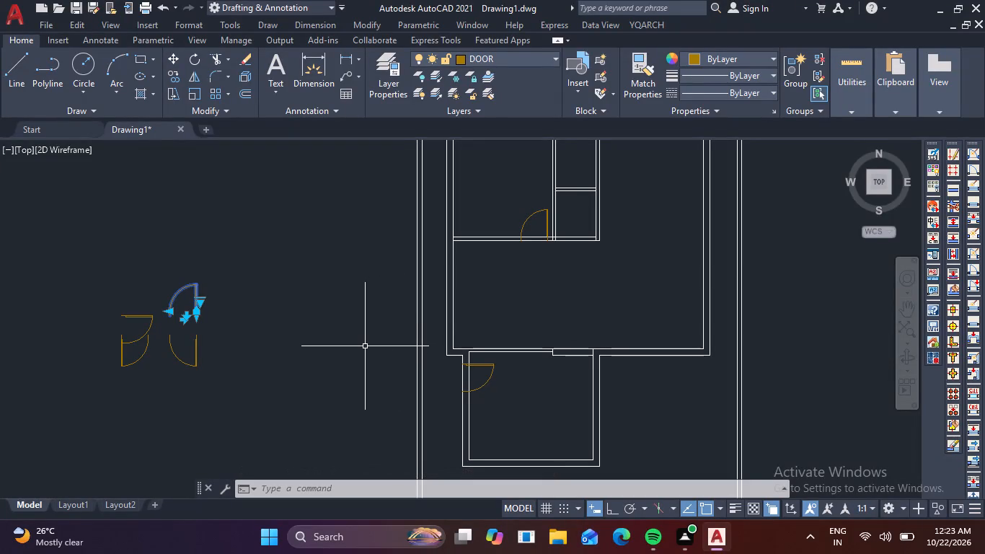
type("M")
key("space")
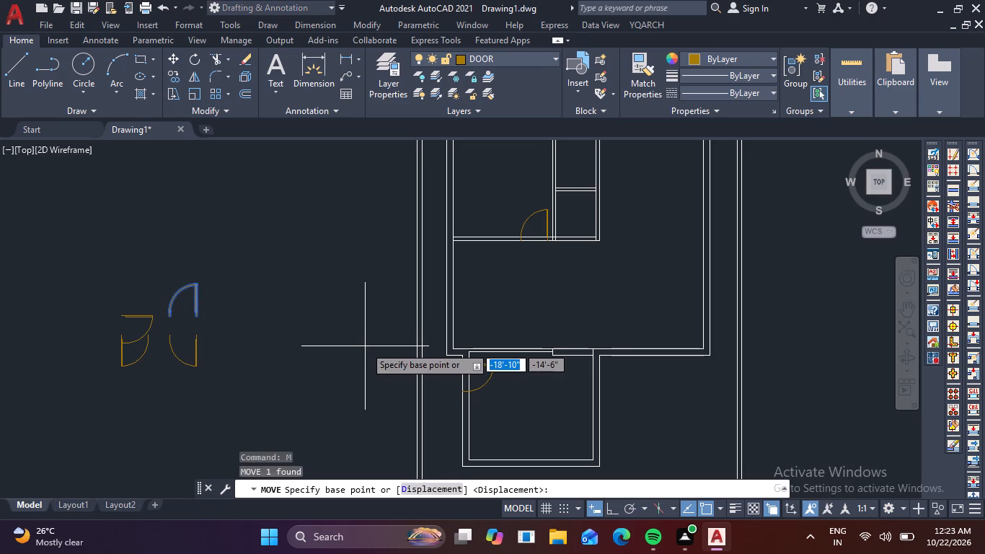
left_click(193, 310)
left_click(265, 244)
scroll(253, 246, "up", 3)
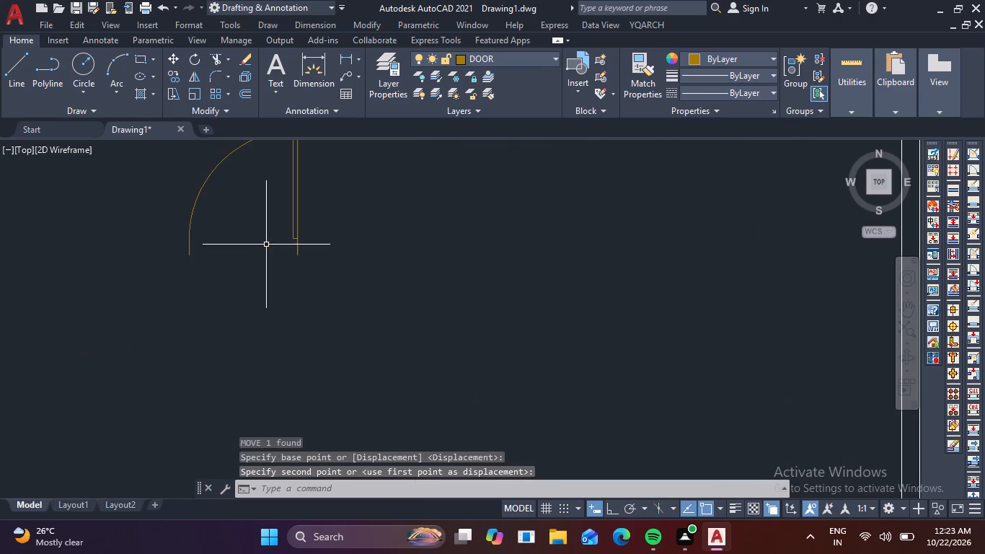
middle_click_drag(330, 283, 315, 353)
scroll(317, 344, "down", 2)
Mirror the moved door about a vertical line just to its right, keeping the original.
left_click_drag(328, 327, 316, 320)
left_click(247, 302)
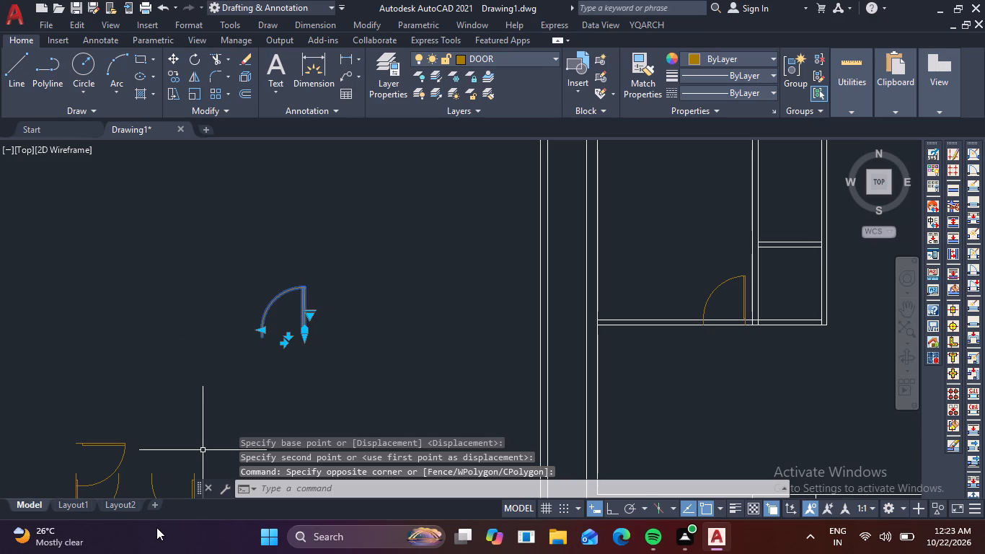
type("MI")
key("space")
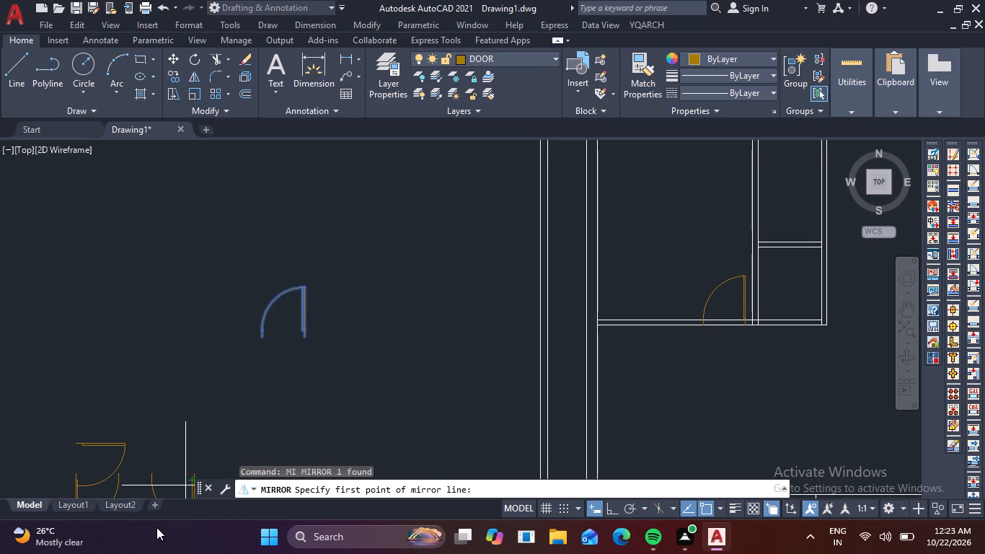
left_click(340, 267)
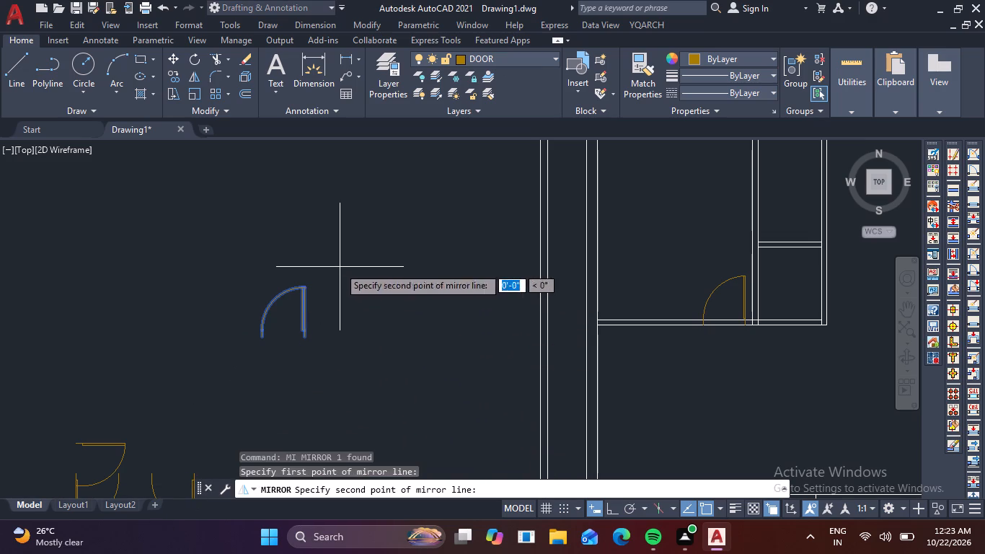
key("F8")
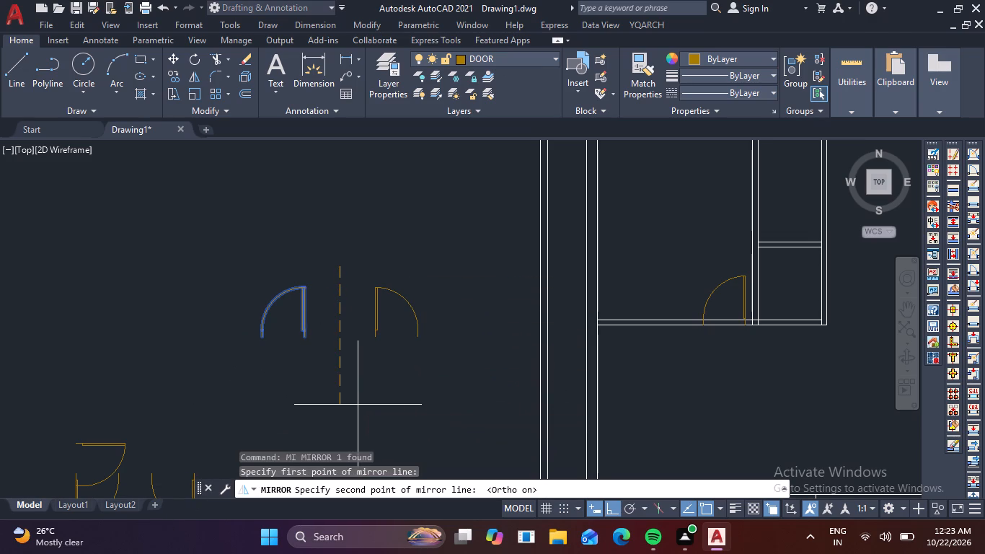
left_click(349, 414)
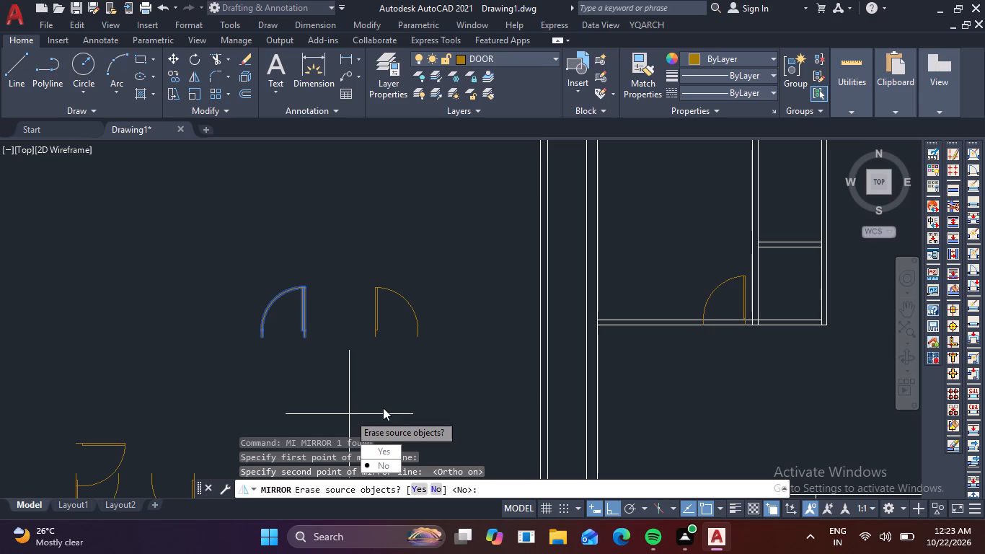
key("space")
Rotate the moved right-hinged door to 270° about its bottom hinge corner, so its leaf lies horizontal and swings upward.
left_click(318, 368)
left_click(218, 331)
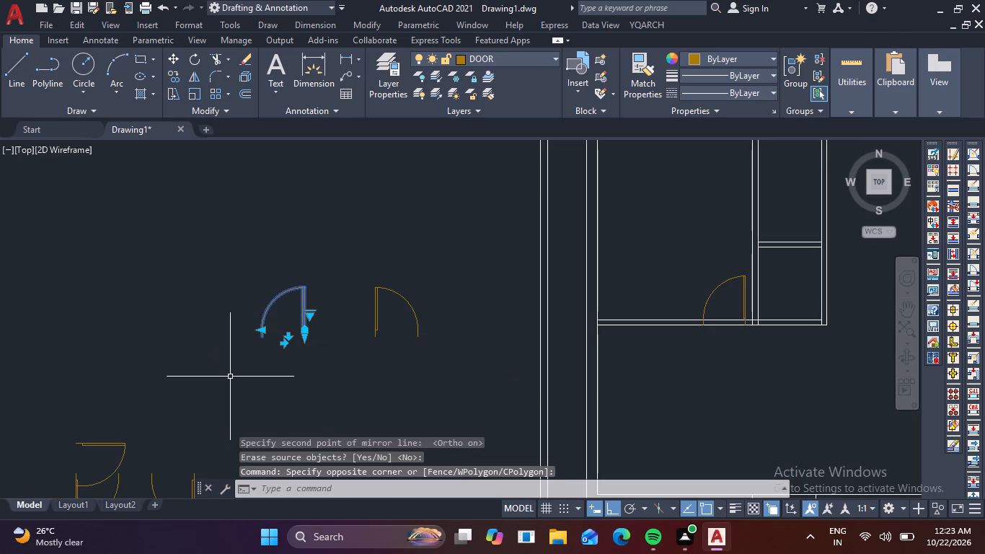
type("RO")
key("space")
left_click(310, 335)
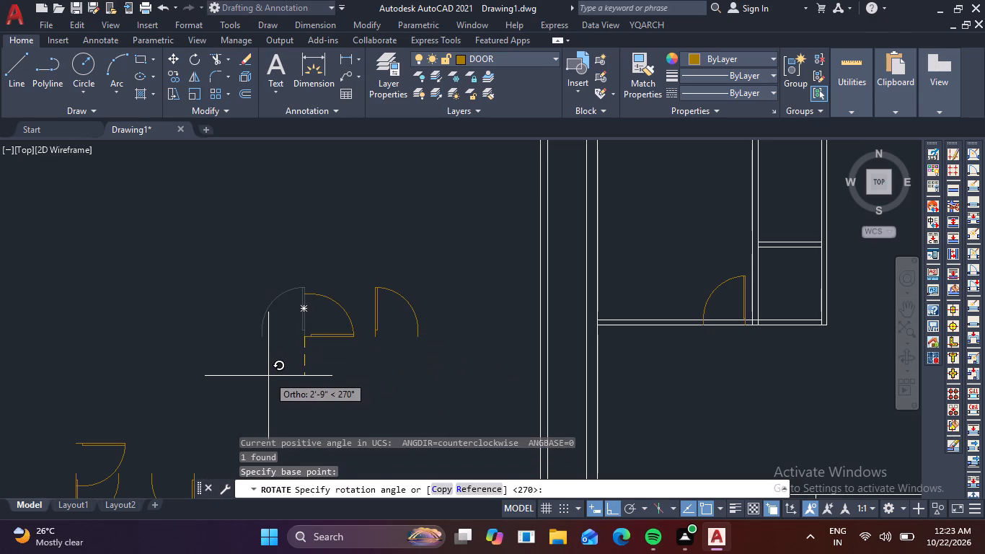
left_click(268, 376)
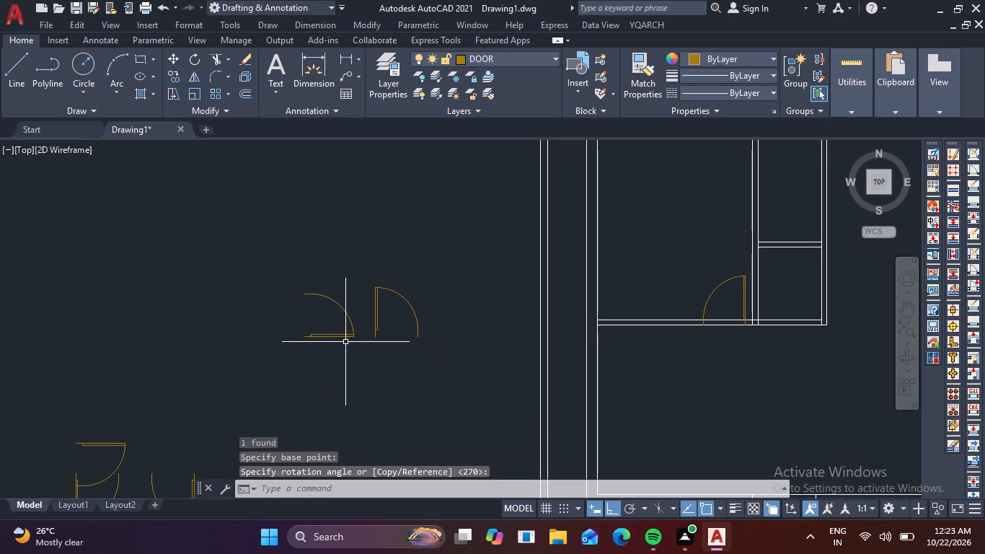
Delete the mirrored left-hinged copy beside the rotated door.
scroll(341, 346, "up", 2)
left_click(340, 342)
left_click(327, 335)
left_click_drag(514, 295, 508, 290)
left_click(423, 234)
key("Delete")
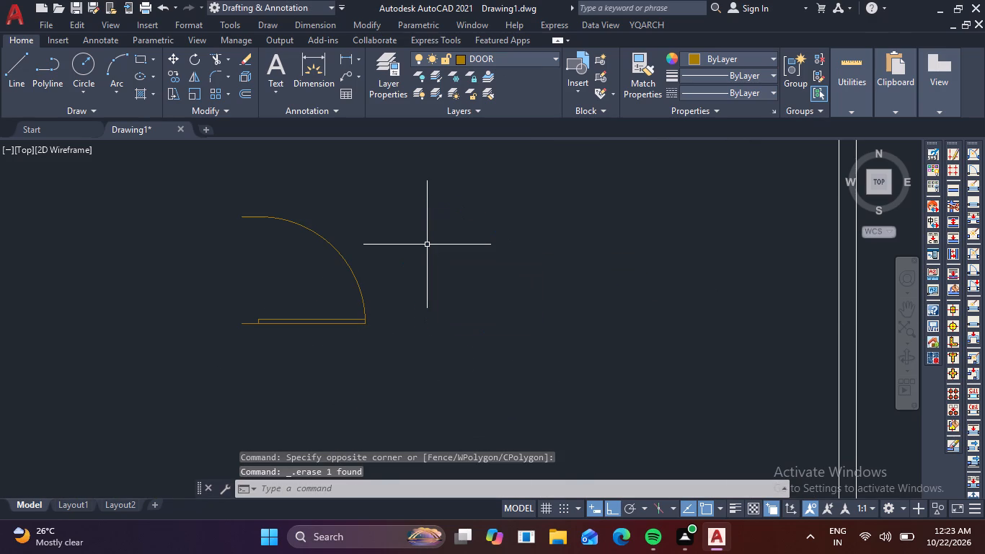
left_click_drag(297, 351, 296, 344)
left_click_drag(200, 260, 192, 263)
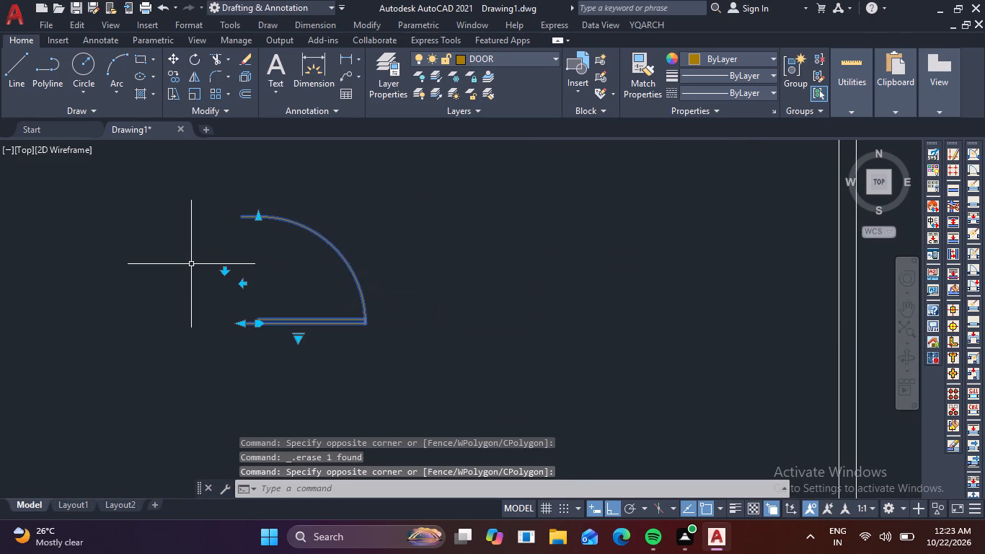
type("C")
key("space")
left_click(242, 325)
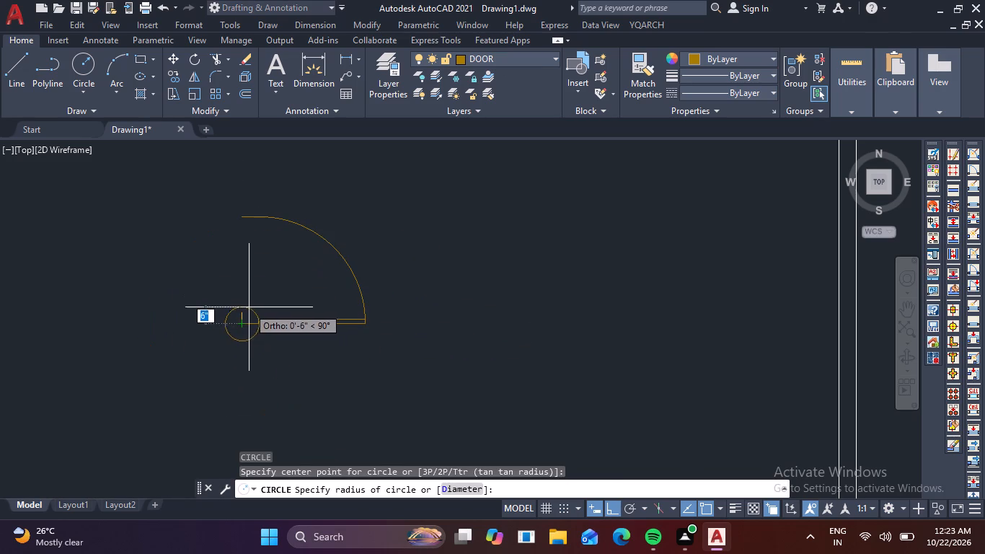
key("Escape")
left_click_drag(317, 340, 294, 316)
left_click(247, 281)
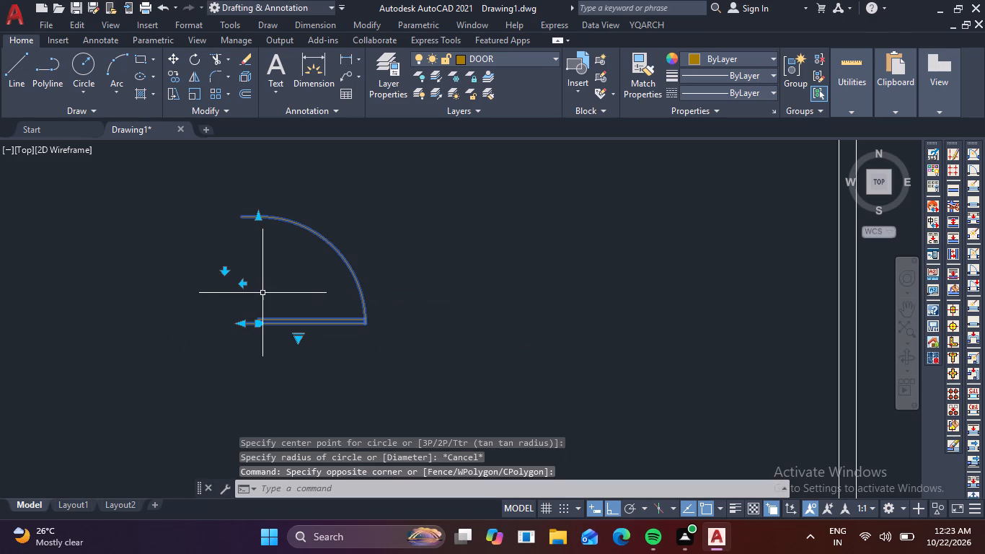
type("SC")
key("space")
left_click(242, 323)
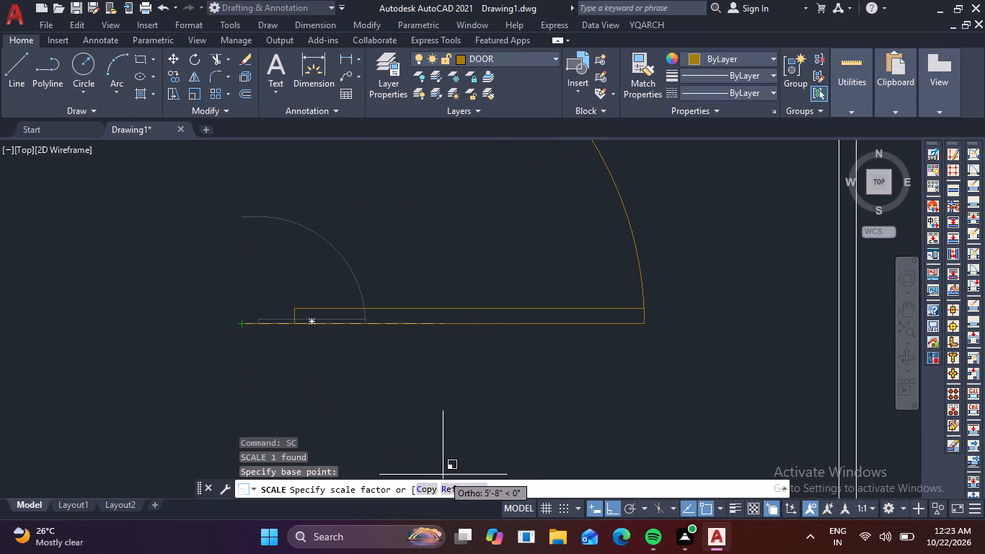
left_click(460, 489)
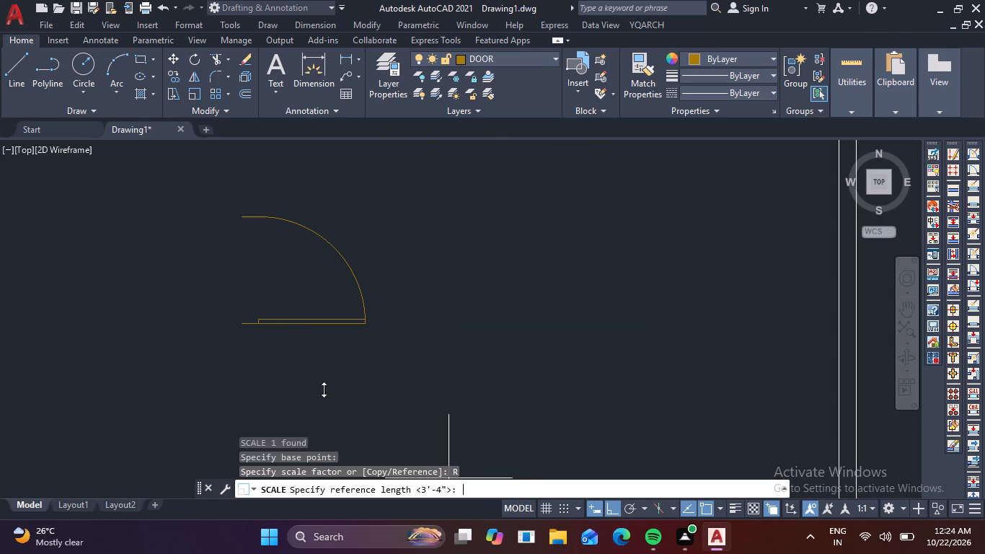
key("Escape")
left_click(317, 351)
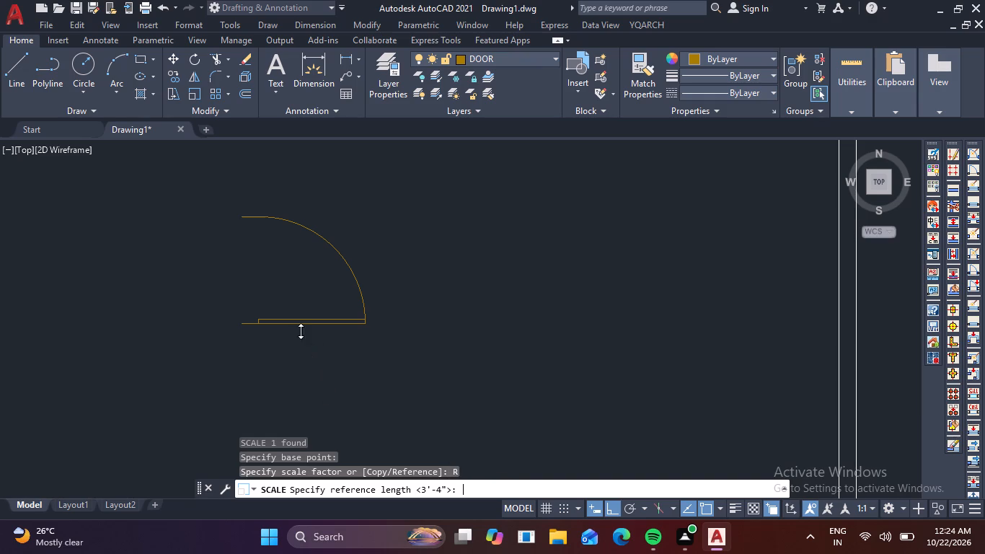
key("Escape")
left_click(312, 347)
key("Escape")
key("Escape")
Scale the rotated door about its bottom hinge corner by reference, using its opening width as reference and 2'6" as new length.
left_click_drag(332, 340, 284, 317)
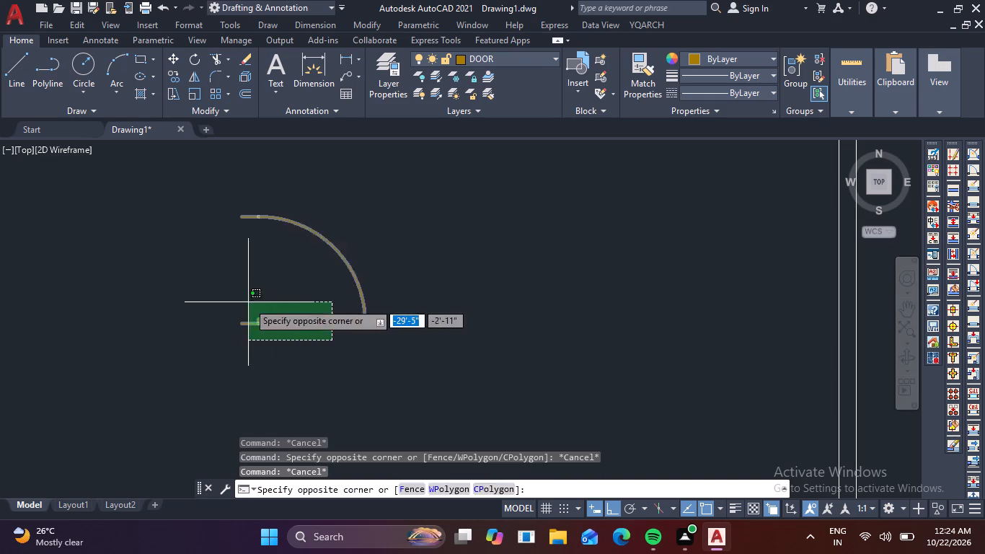
left_click(244, 302)
type("SC")
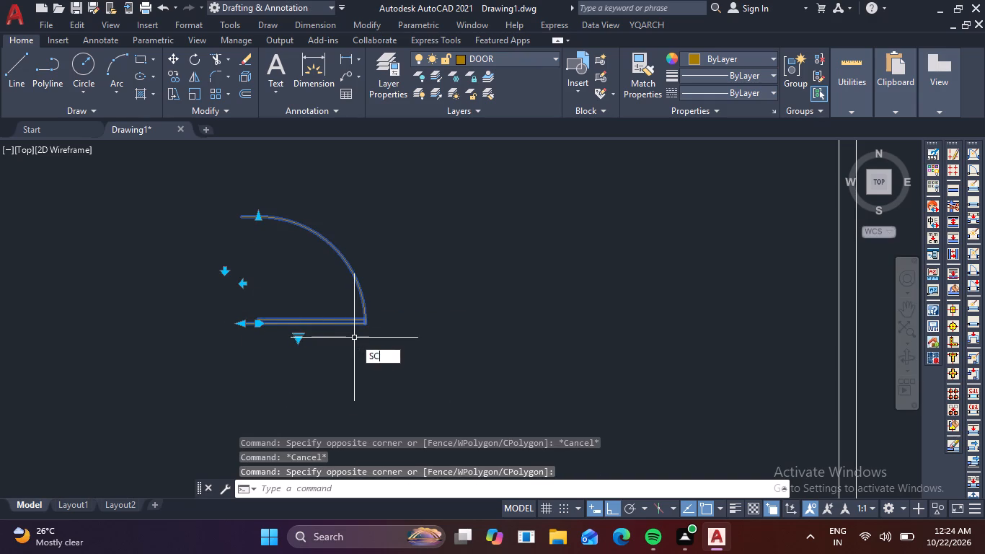
key("space")
left_click(238, 322)
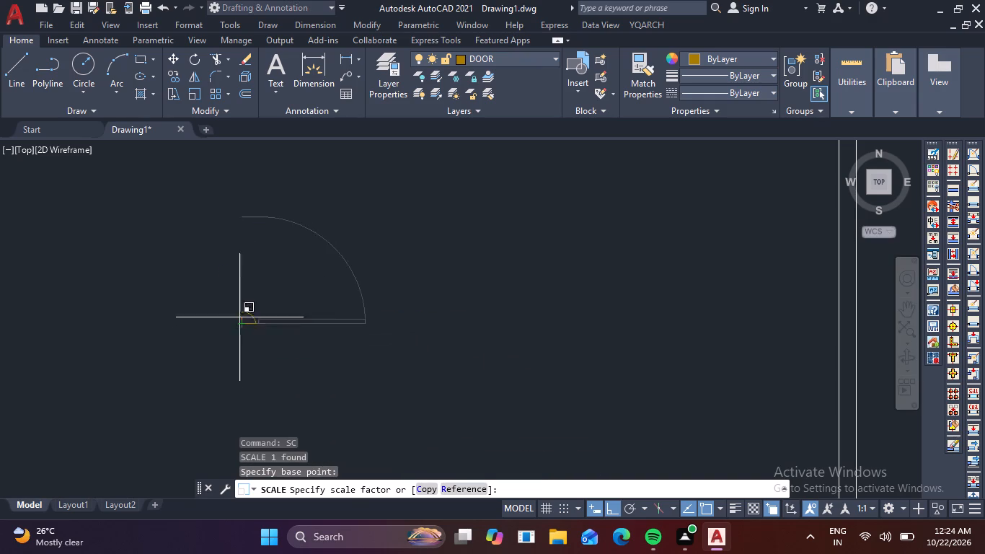
left_click(464, 491)
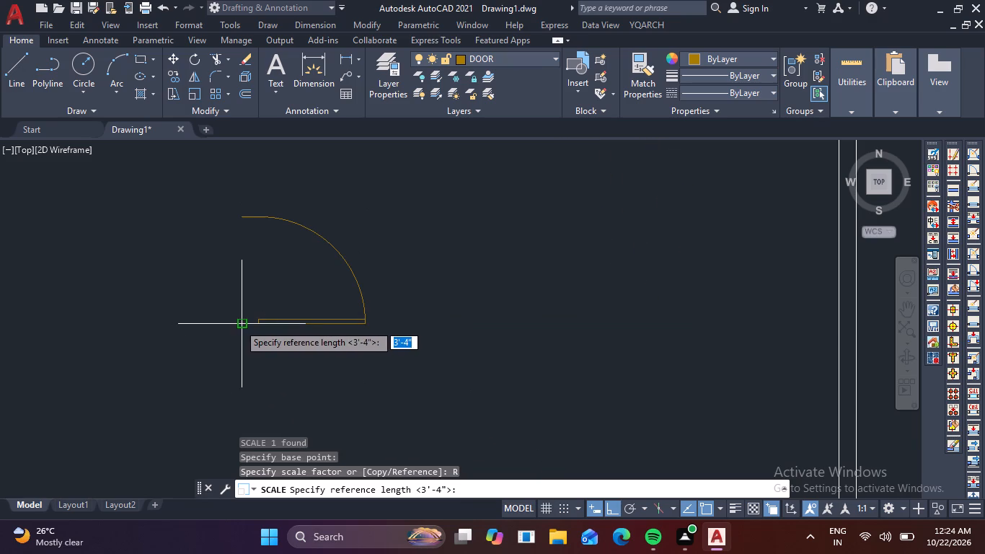
left_click(239, 324)
left_click(242, 218)
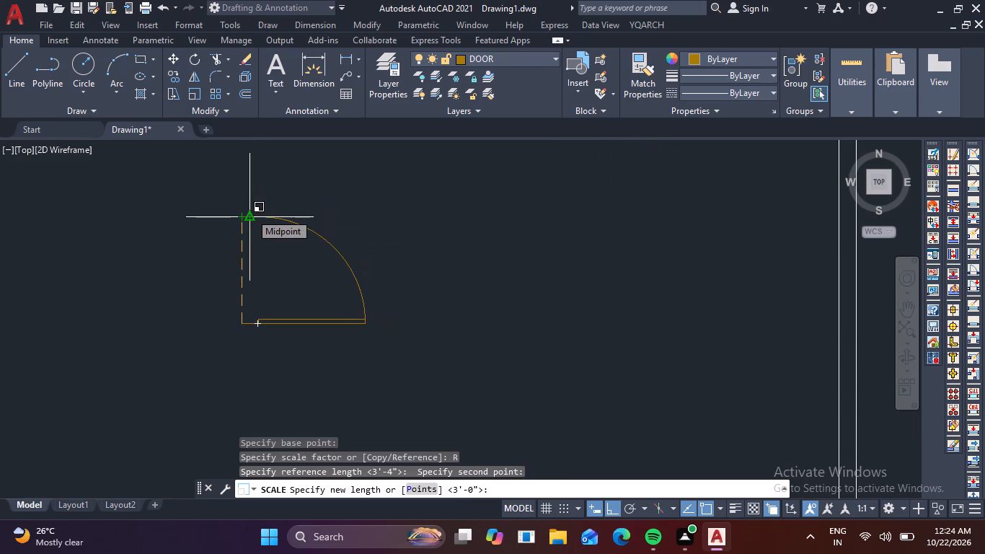
key("2")
type("'6")
key("space")
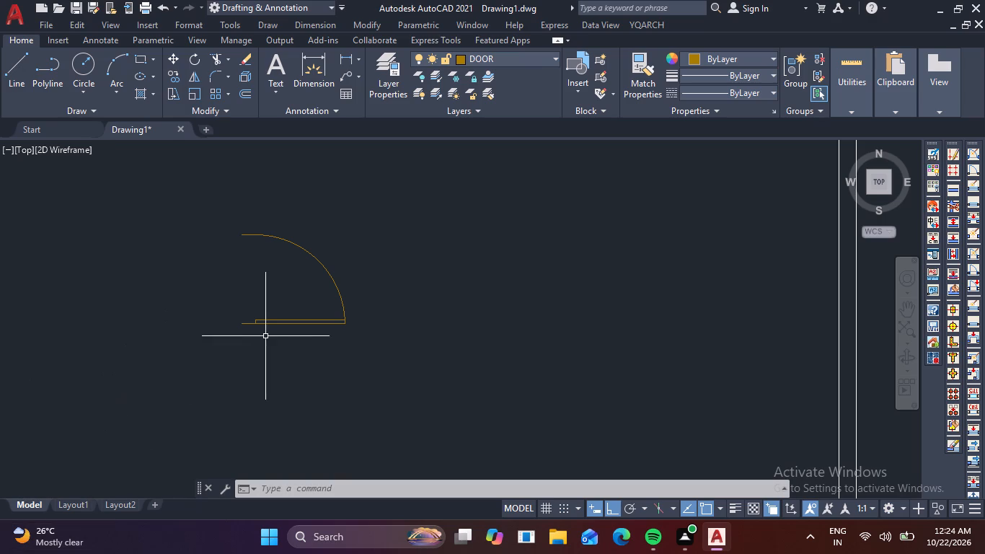
Check the scaled door's opening and leaf dimensions with Quick Measure.
scroll(257, 258, "down", 2)
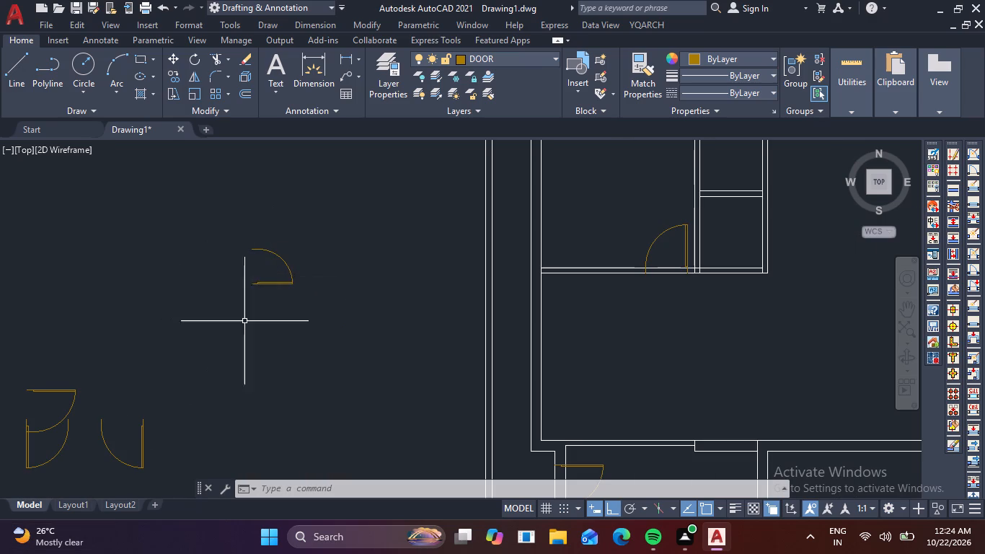
scroll(303, 282, "up", 2)
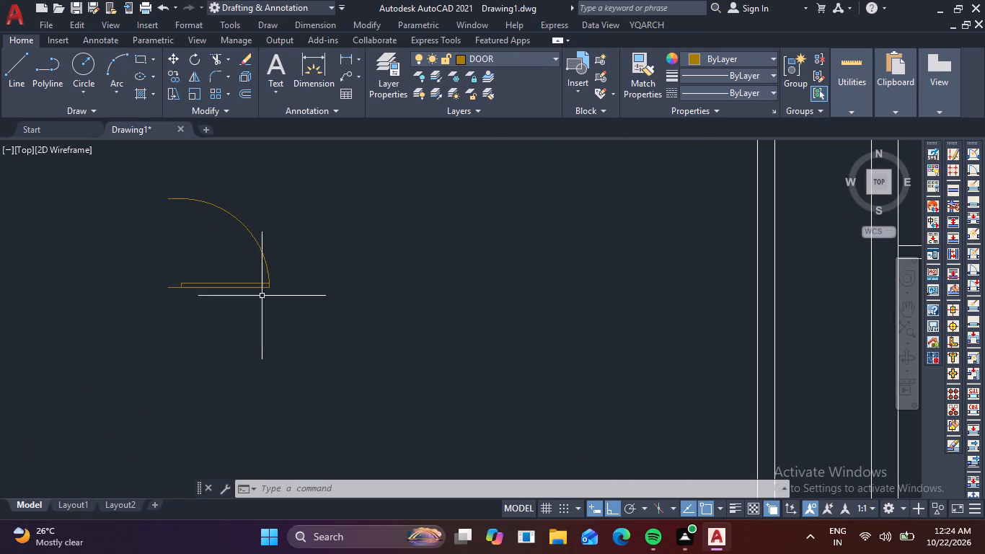
left_click(847, 108)
left_click(852, 123)
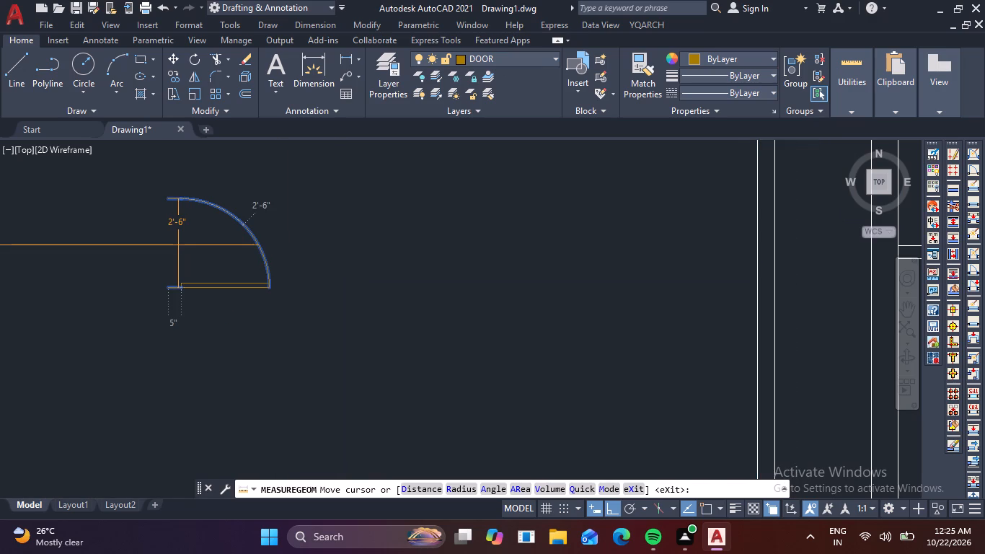
key("Escape")
key("Escape")
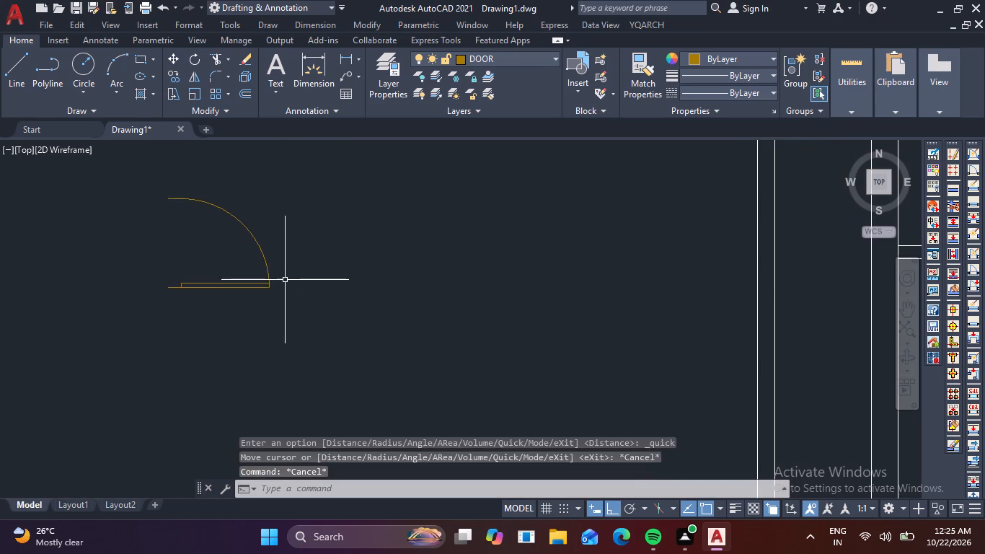
Copy the 2'6" door from its lower jamb end onto the left partition of the small upper room in the plan.
left_click_drag(297, 316, 281, 304)
left_click(218, 248)
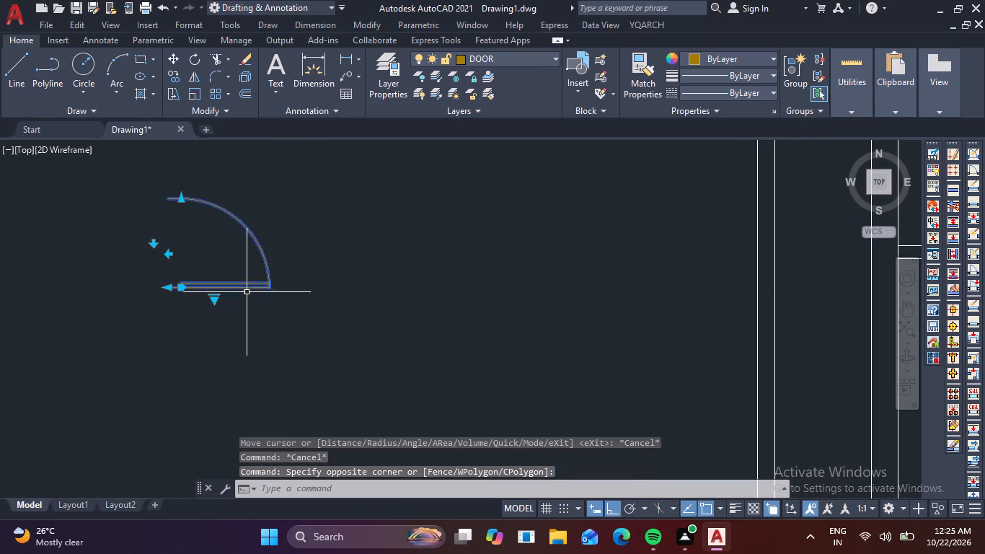
key("c")
key("o")
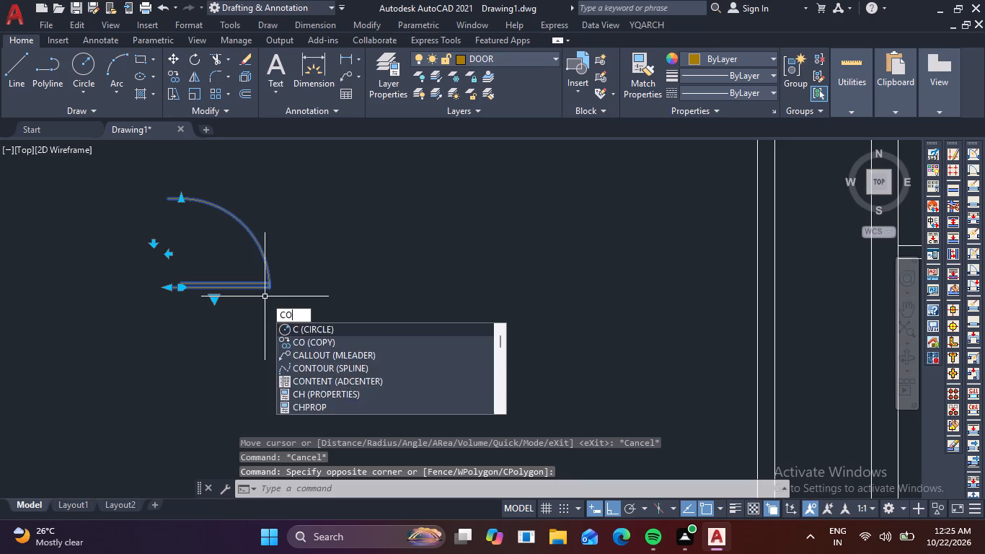
key("space")
scroll(176, 293, "up", 1)
left_click(161, 280)
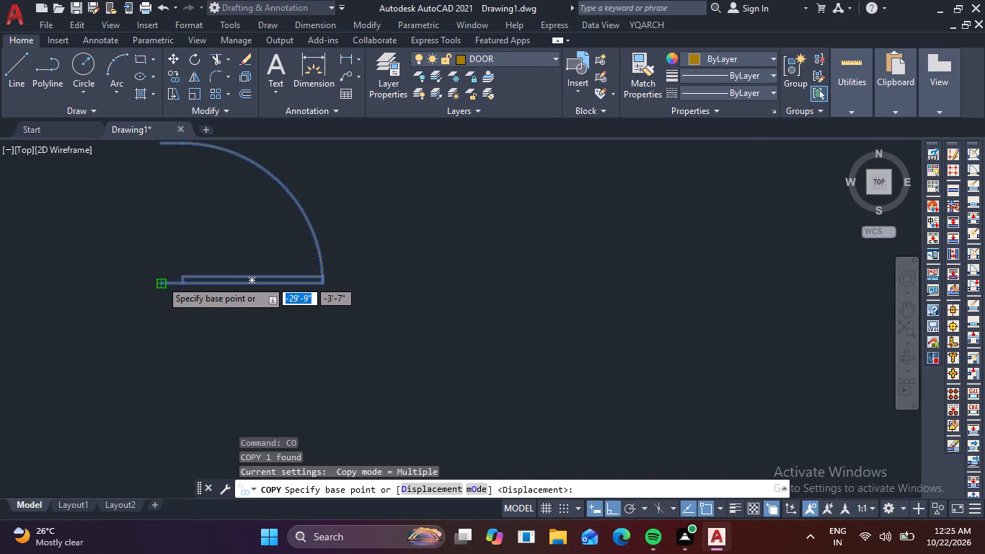
scroll(333, 246, "down", 3)
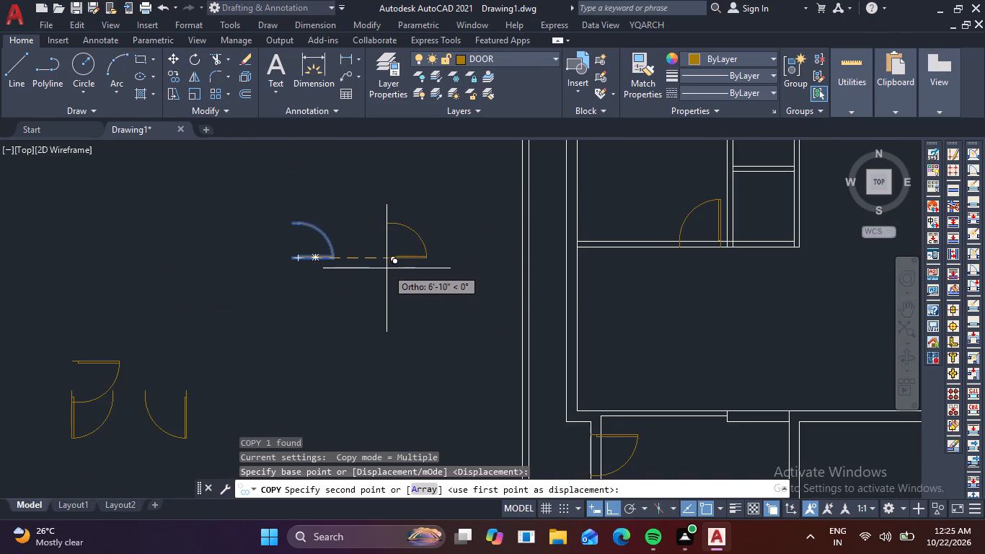
key("F8")
middle_click_drag(529, 227, 330, 462)
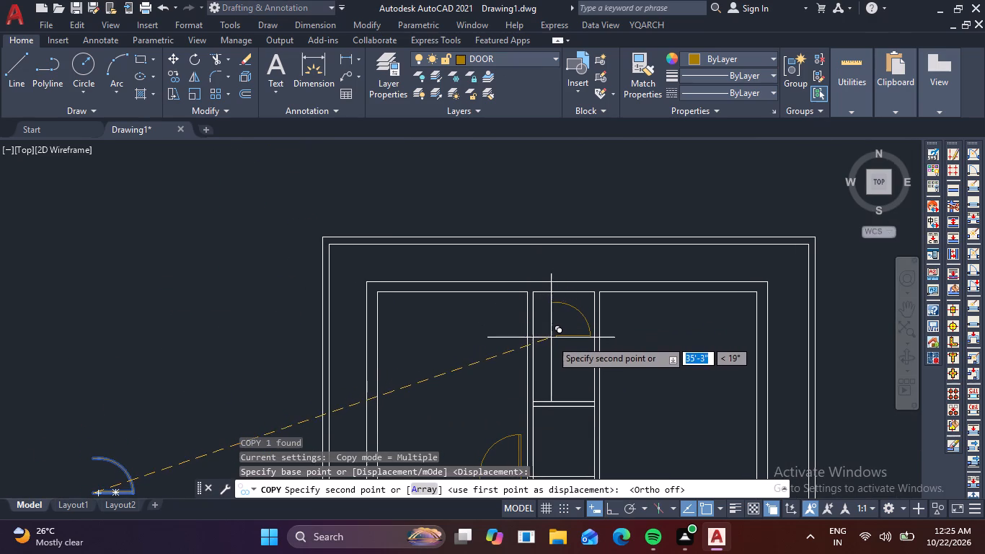
middle_click_drag(551, 341, 547, 314)
scroll(531, 316, "up", 2)
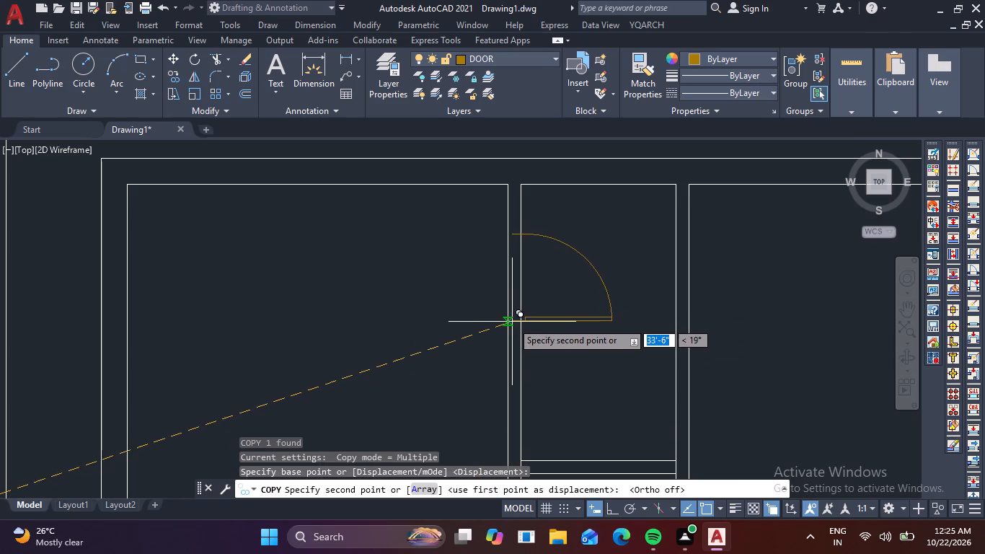
left_click(512, 328)
scroll(611, 329, "down", 2)
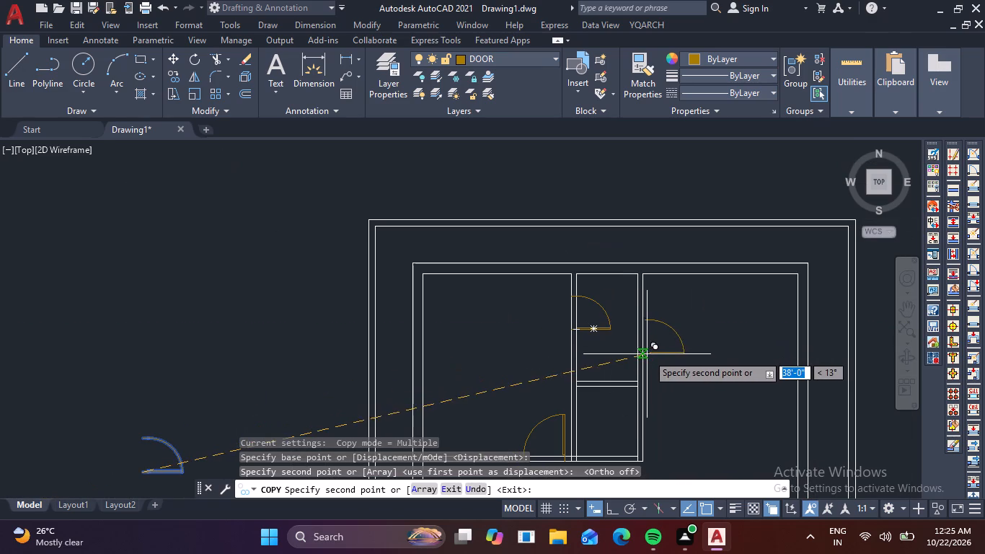
key("Escape")
key("Escape")
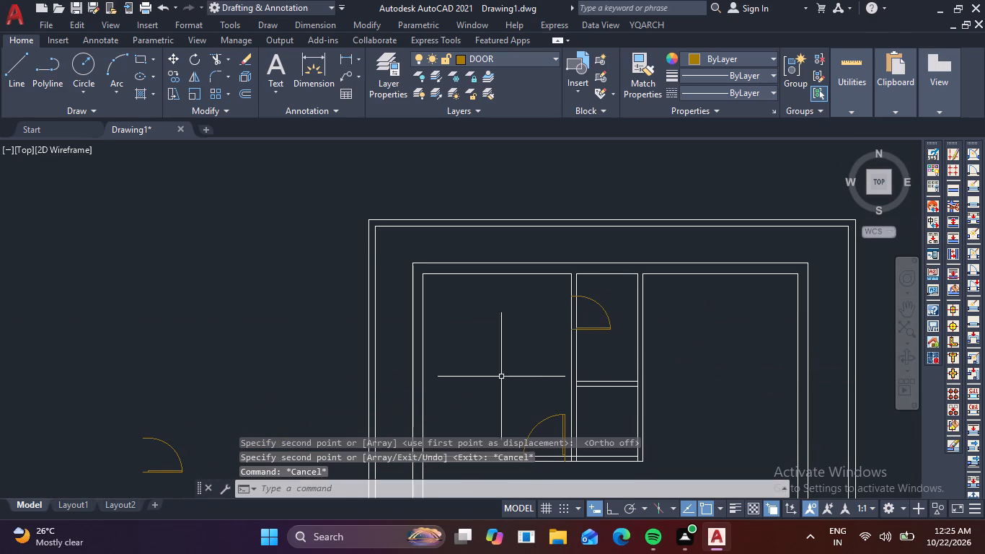
Mirror the source 2'6" door outside the plan about a vertical line beside its open side, keeping the original.
middle_click_drag(486, 375, 477, 353)
middle_click_drag(338, 390, 425, 331)
scroll(323, 372, "up", 1)
middle_click_drag(322, 392, 353, 372)
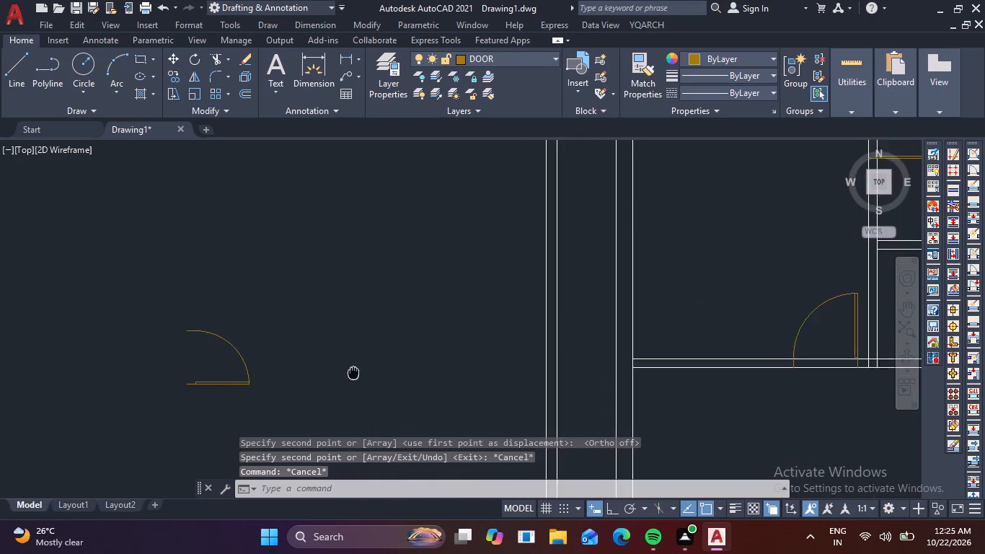
middle_click_drag(353, 372, 359, 371)
scroll(338, 385, "up", 2)
middle_click_drag(322, 375, 521, 363)
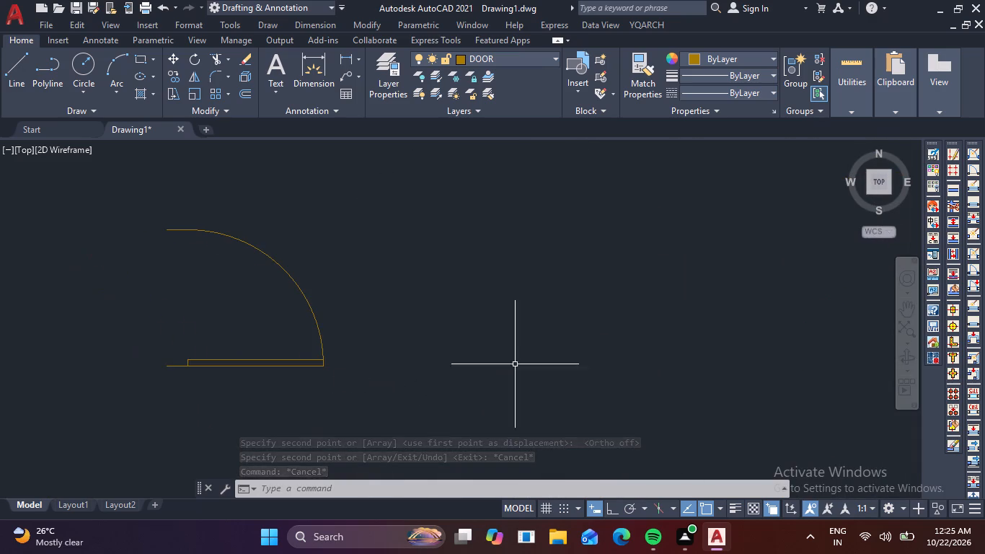
left_click_drag(299, 406, 292, 391)
left_click(205, 339)
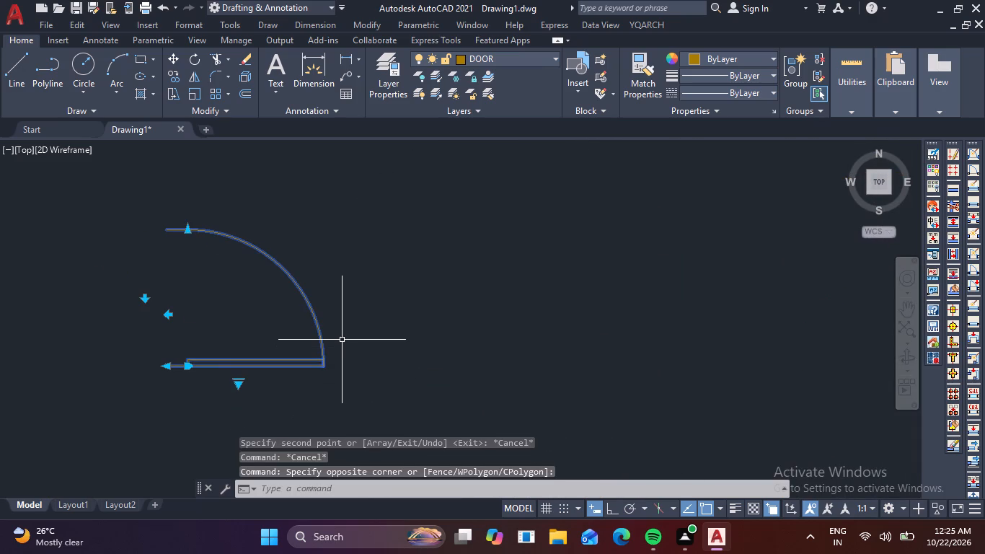
type("MI")
key("space")
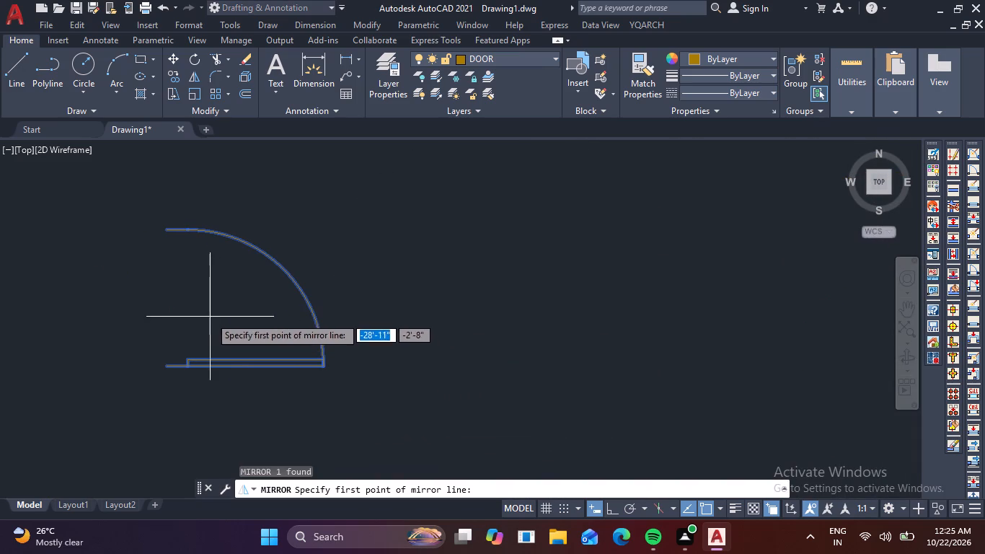
middle_click_drag(244, 305, 363, 316)
left_click(255, 224)
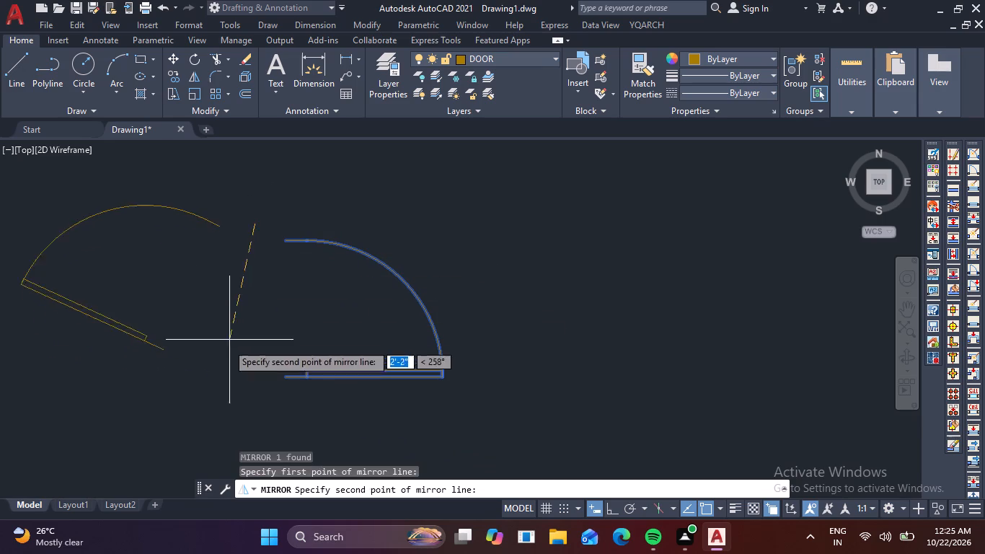
key("F8")
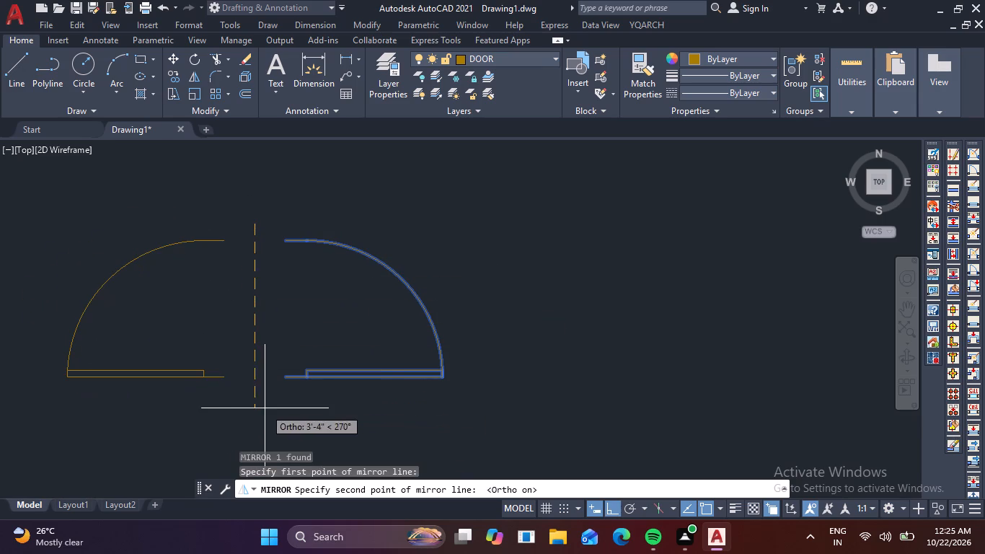
left_click(260, 407)
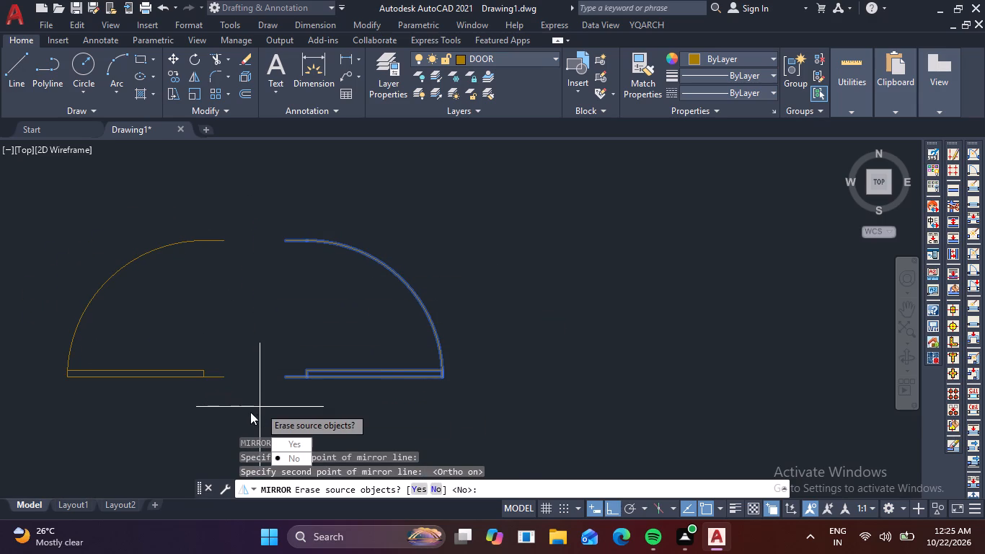
left_click_drag(295, 454, 260, 407)
Move the mirrored door from its lower jamb end onto the right partition of the small room below.
left_click(237, 392)
left_click(183, 351)
right_click(180, 345)
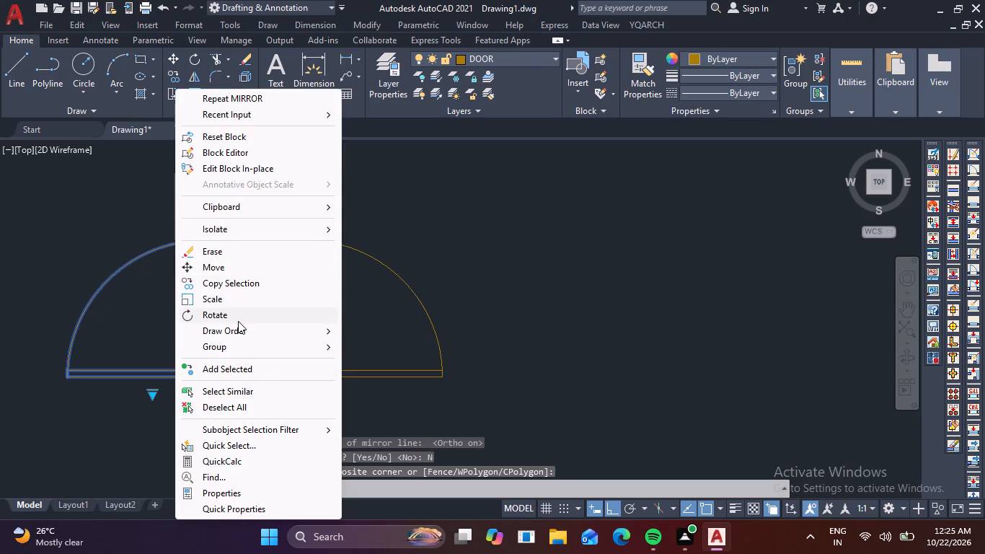
left_click(218, 270)
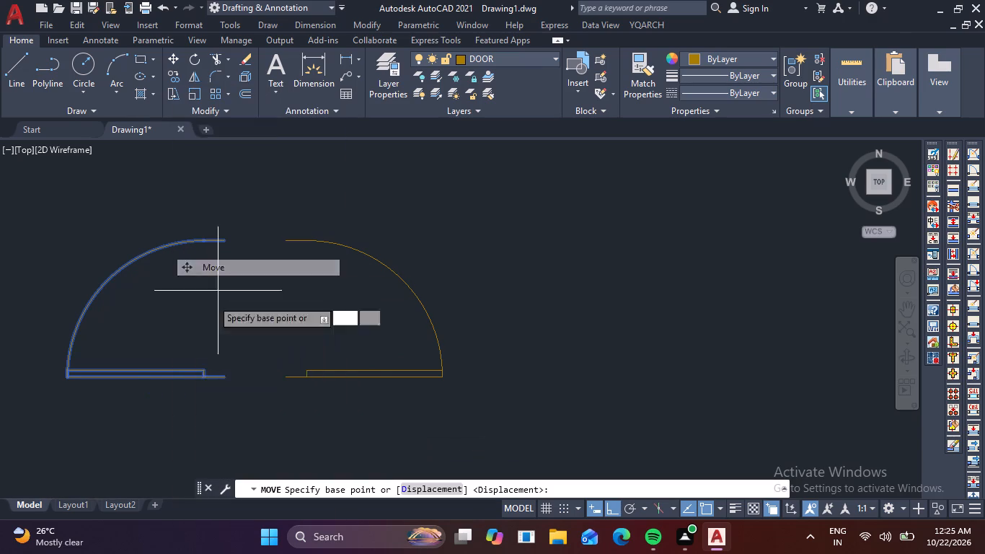
left_click(226, 379)
scroll(399, 268, "down", 2)
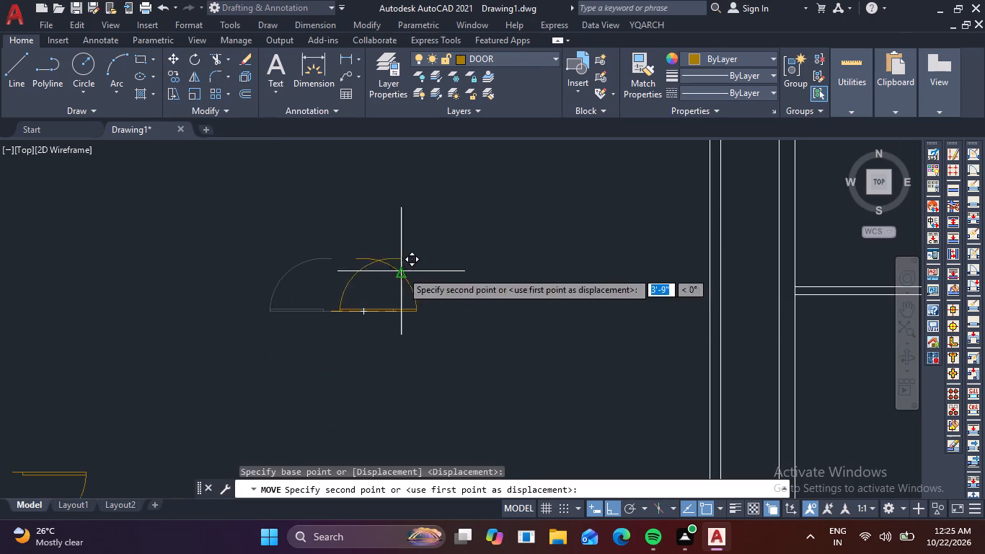
left_click(620, 507)
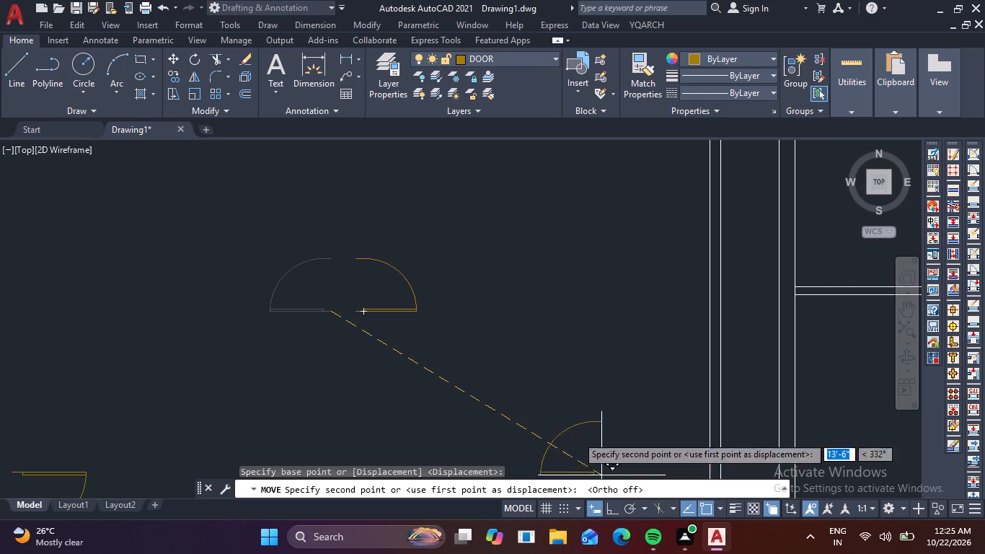
scroll(567, 303, "down", 1)
middle_click_drag(560, 307, 270, 397)
scroll(385, 348, "down", 1)
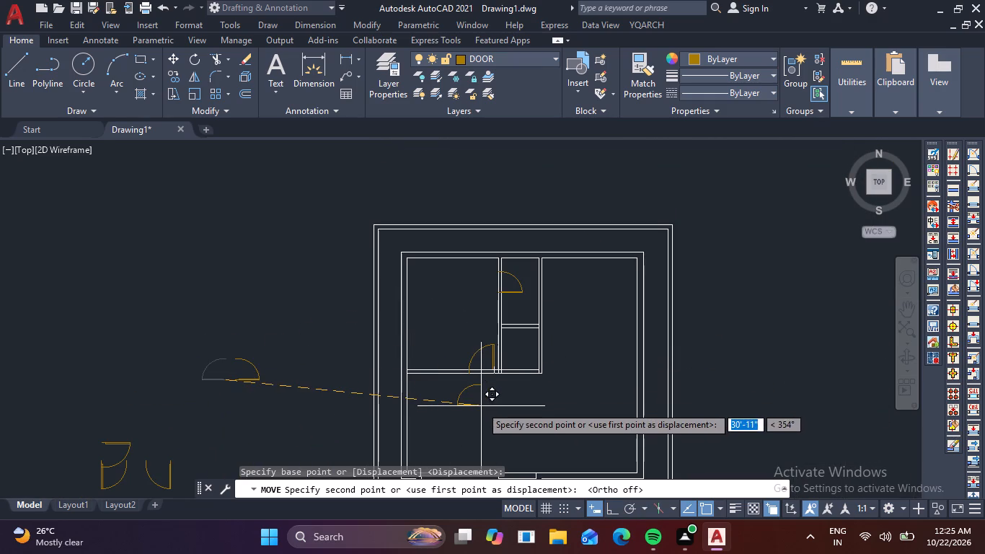
scroll(524, 388, "up", 3)
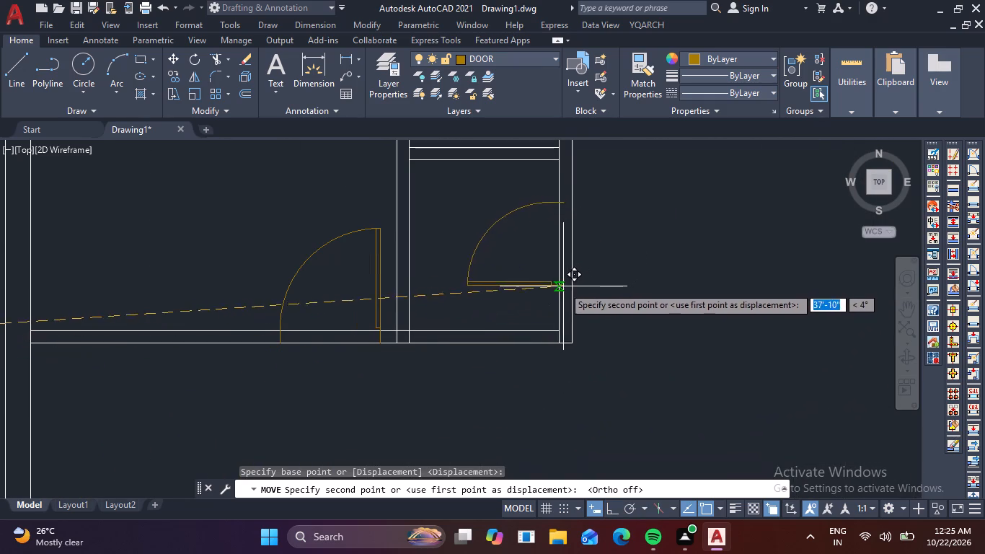
left_click_drag(572, 297, 568, 304)
Rotate the remaining source door a quarter turn counter-clockwise about the leaf's jamb-side end, so the leaf stands vertical.
scroll(503, 361, "down", 3)
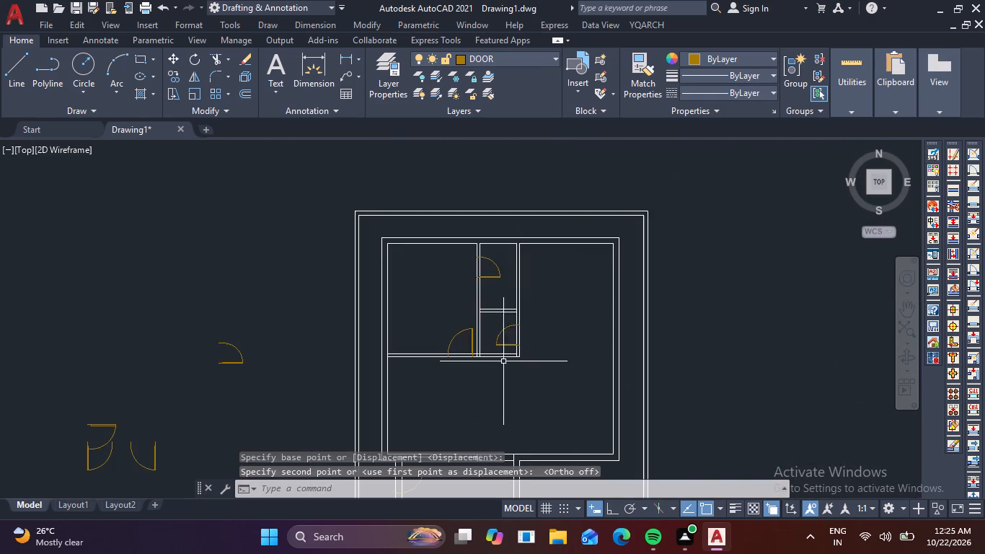
middle_click_drag(509, 389, 529, 267)
scroll(244, 247, "up", 2)
middle_click_drag(295, 258, 332, 331)
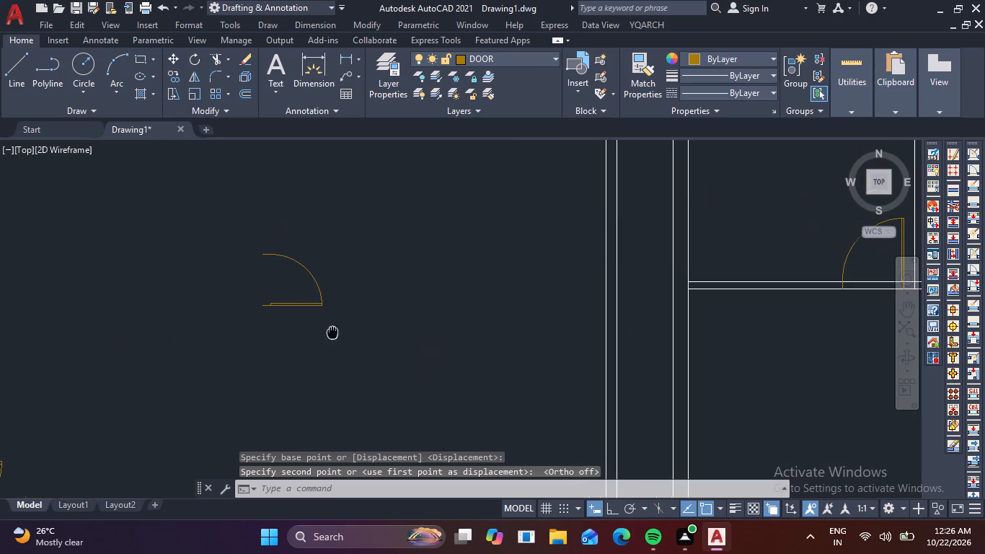
left_click(286, 268)
left_click_drag(331, 302, 332, 309)
left_click_drag(343, 329, 333, 315)
left_click(291, 274)
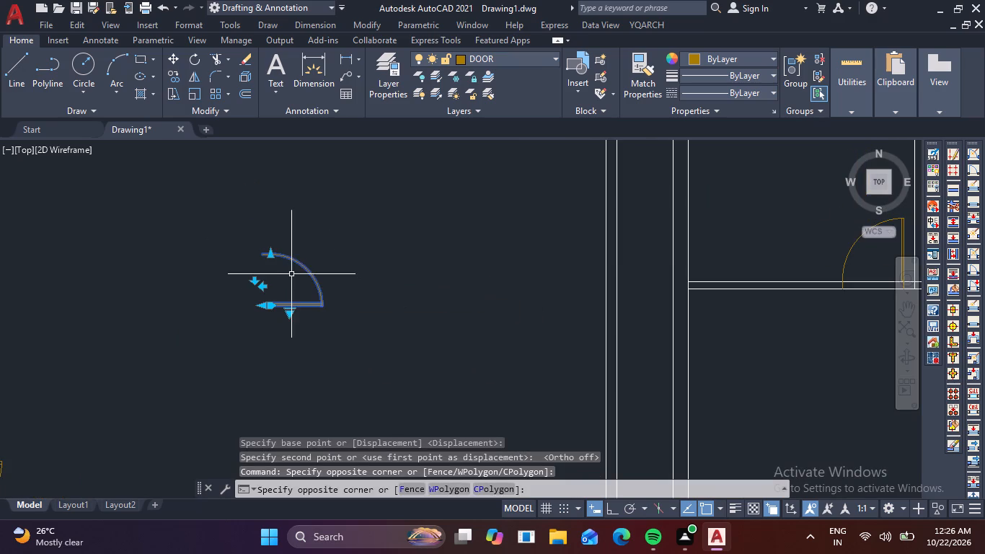
right_click(322, 288)
left_click(373, 315)
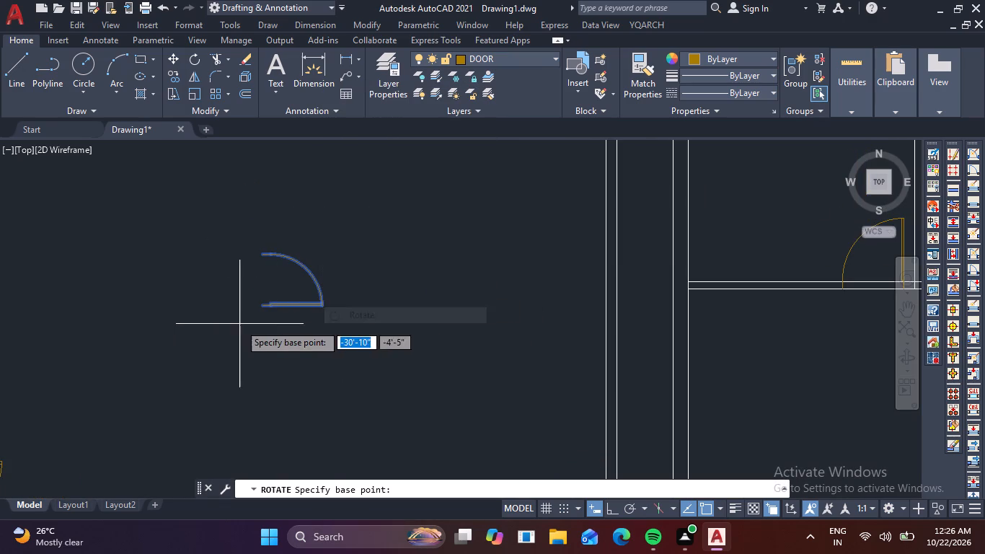
left_click(273, 308)
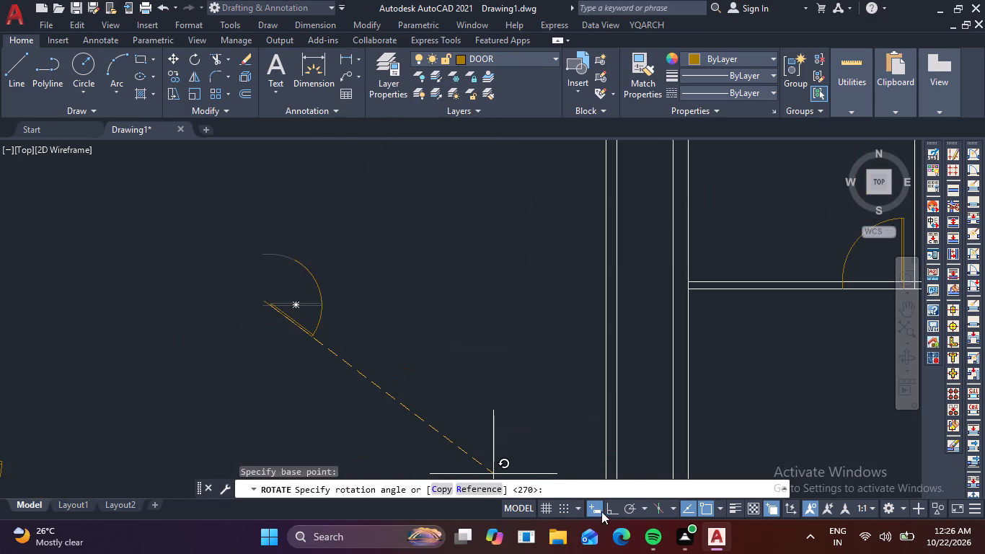
left_click(615, 509)
left_click(259, 207)
Mirror the rotated door about a vertical line through its arc's free end, keeping the original to form a double door.
left_click_drag(316, 324, 312, 312)
left_click(262, 271)
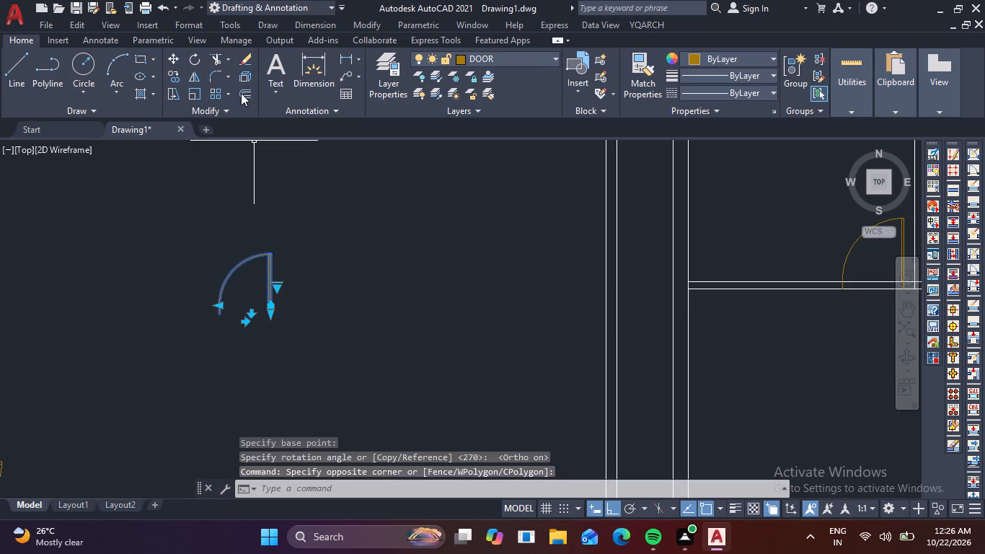
left_click(195, 76)
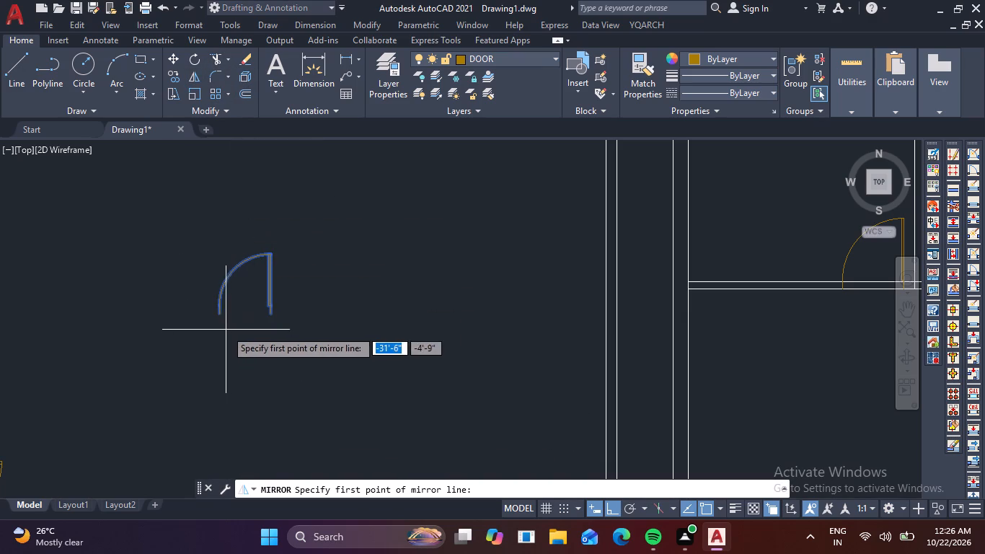
left_click(218, 317)
left_click(205, 188)
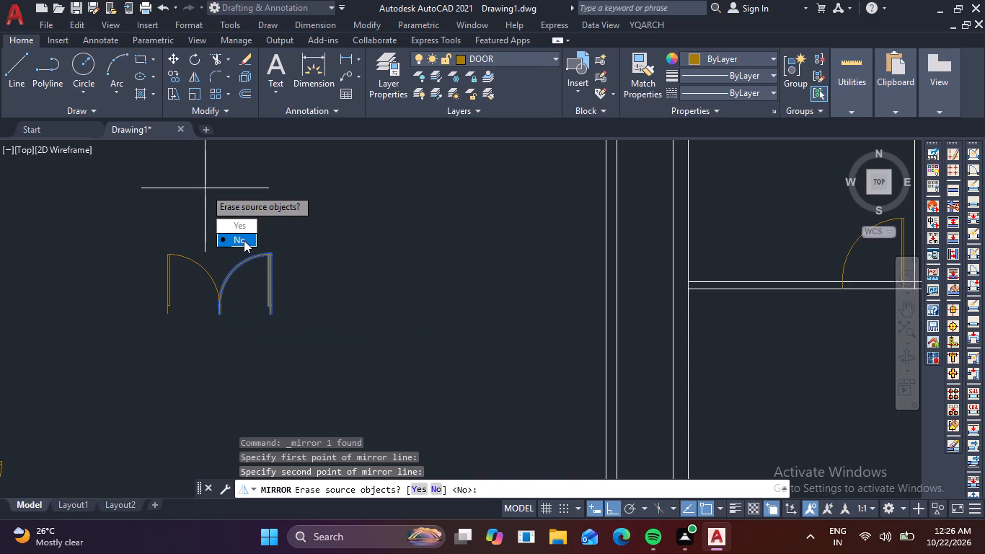
left_click_drag(244, 240, 205, 188)
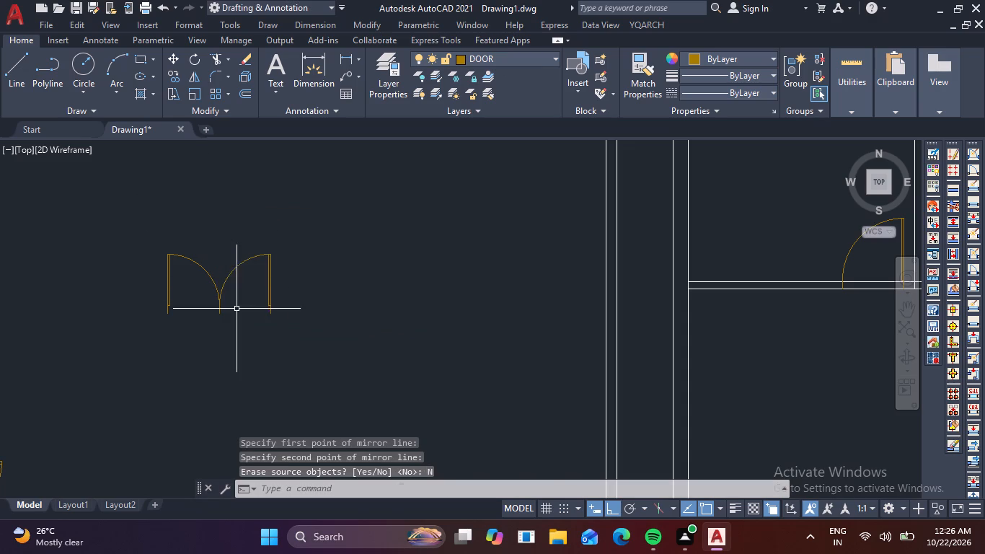
Move the double door from its bottom centre point onto the outer line of the large room's lower wall, near the right corner, with Ortho off.
left_click(237, 309)
left_click(175, 280)
right_click(182, 287)
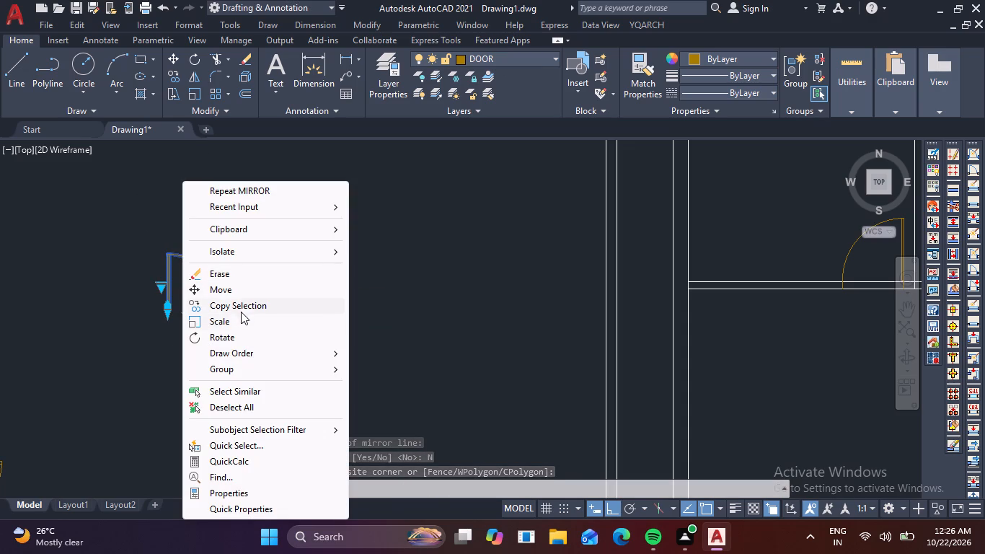
left_click(245, 294)
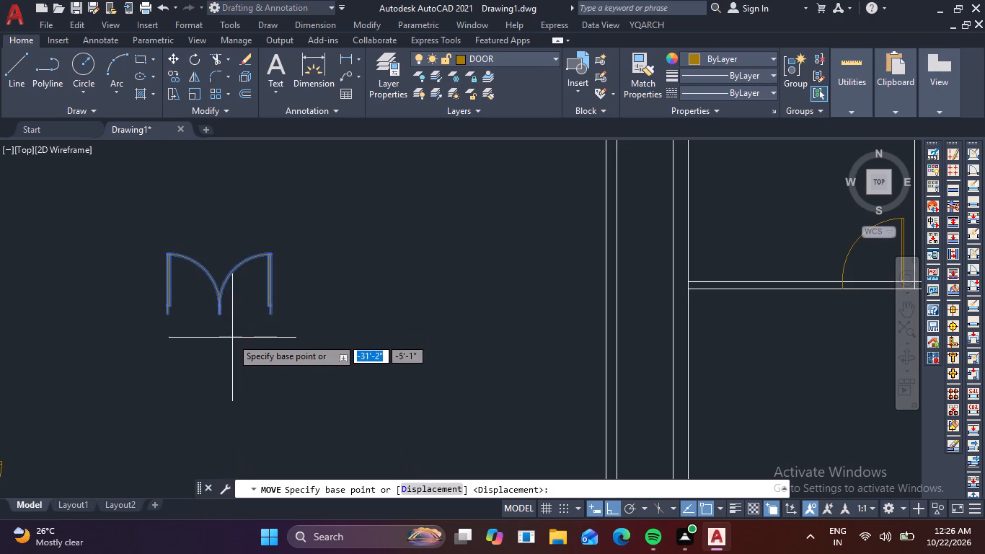
scroll(219, 315, "up", 2)
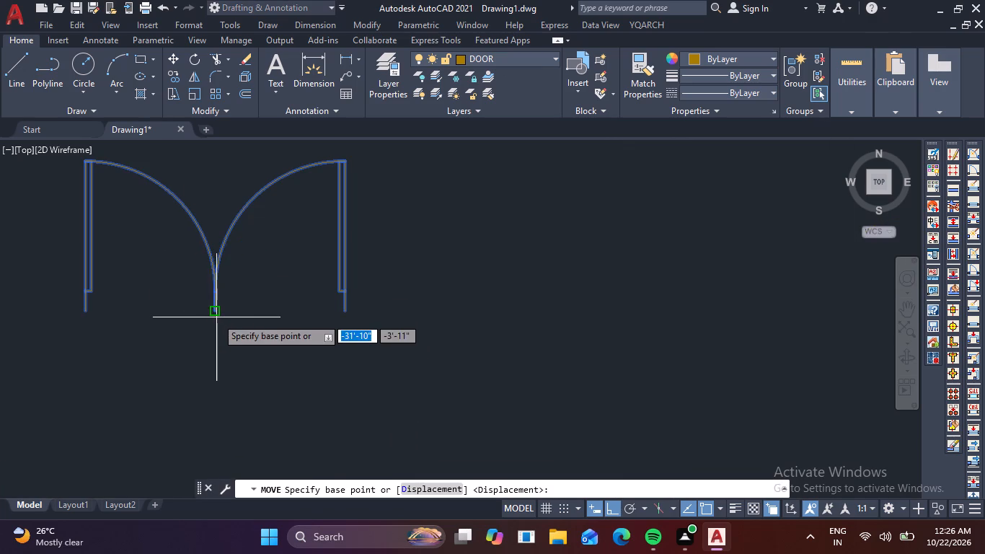
left_click(216, 317)
scroll(297, 326, "down", 2)
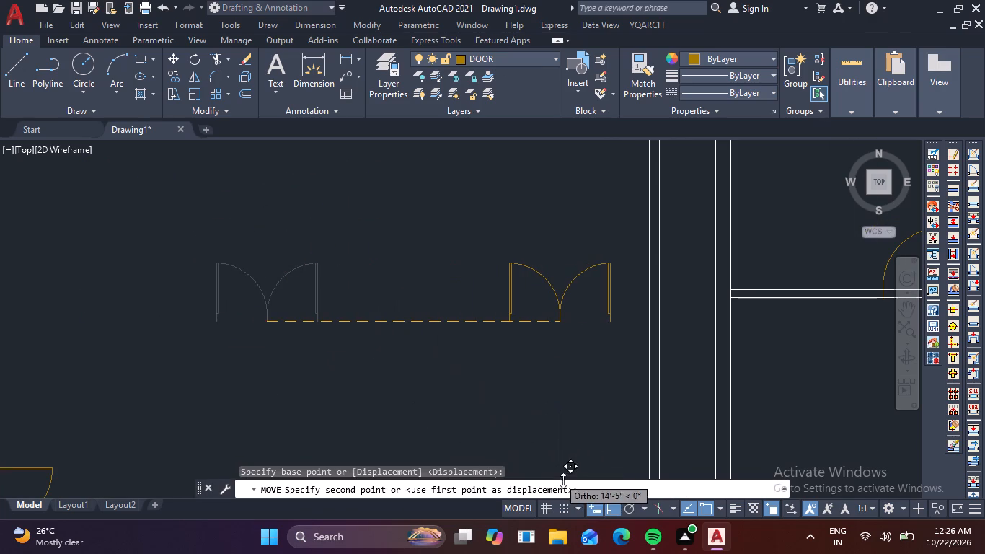
left_click(610, 511)
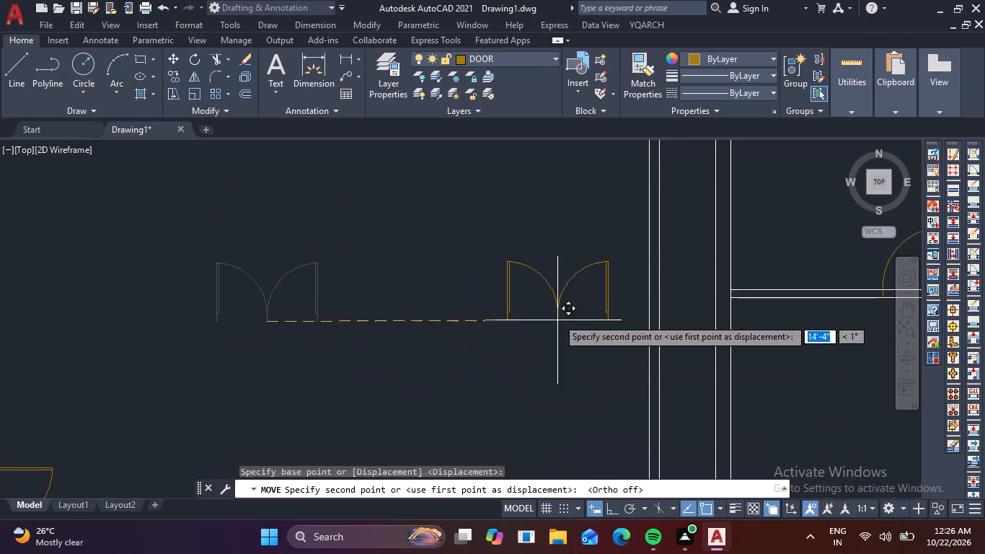
scroll(557, 318, "down", 2)
middle_click_drag(521, 337, 312, 214)
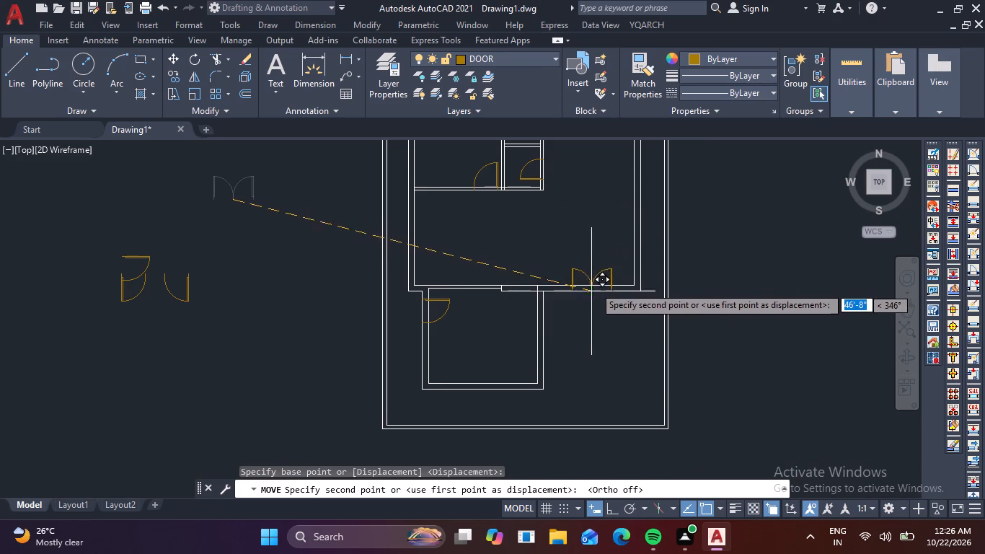
scroll(599, 283, "up", 5)
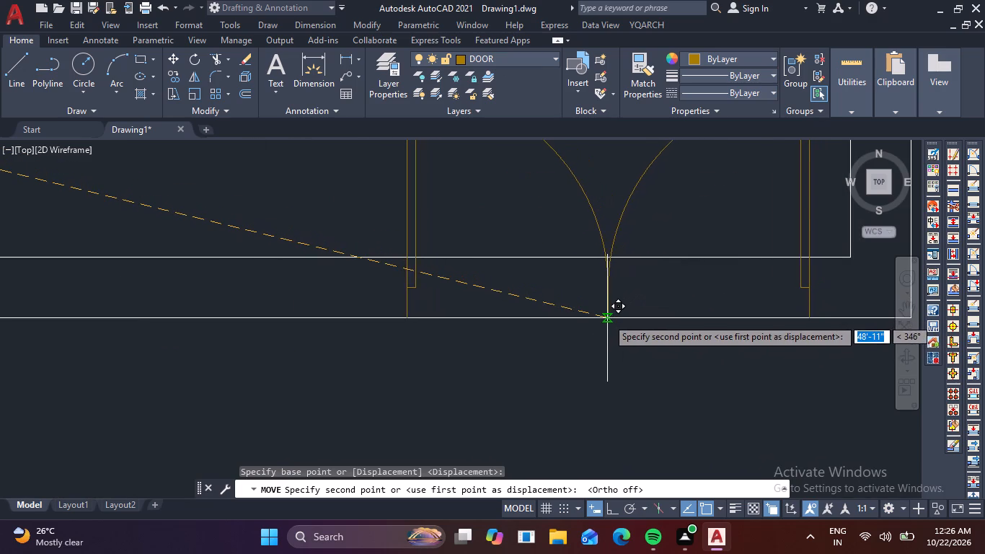
left_click(607, 318)
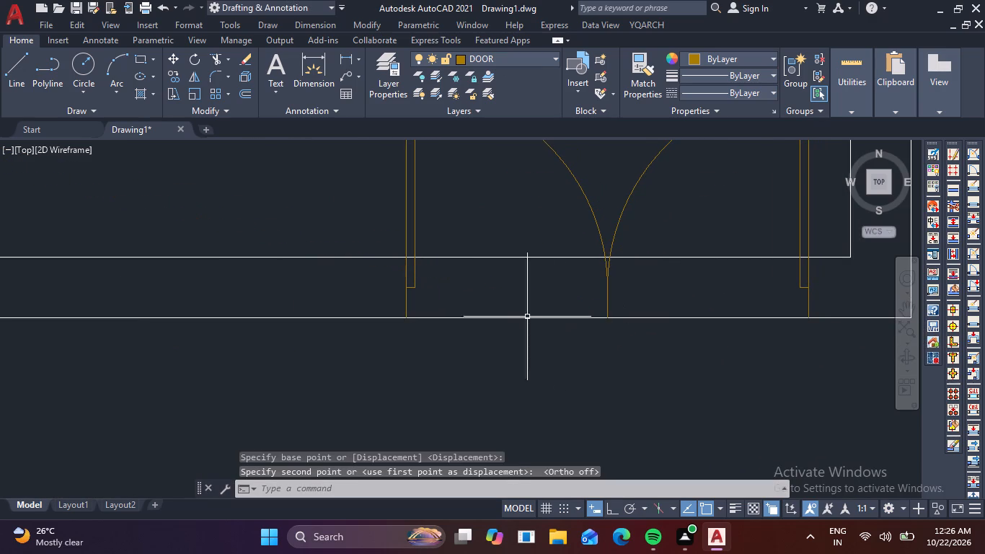
Examine closely how the double door's jamb ends meet the outer line of the lower wall.
scroll(413, 330, "up", 4)
scroll(334, 239, "up", 5)
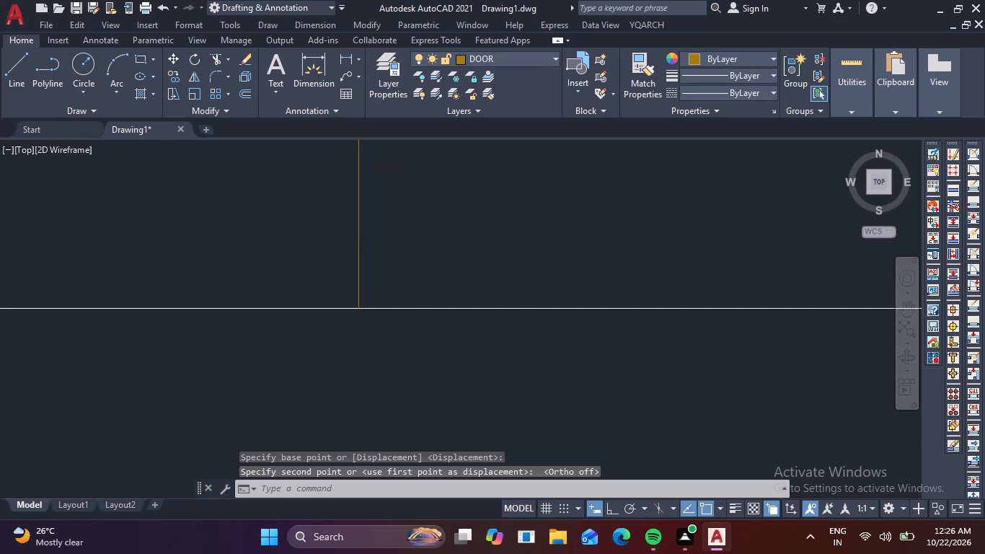
scroll(422, 255, "down", 6)
scroll(493, 256, "down", 3)
middle_click_drag(522, 259, 292, 265)
scroll(385, 276, "up", 5)
middle_click_drag(334, 211, 395, 365)
scroll(387, 353, "up", 4)
scroll(320, 324, "down", 8)
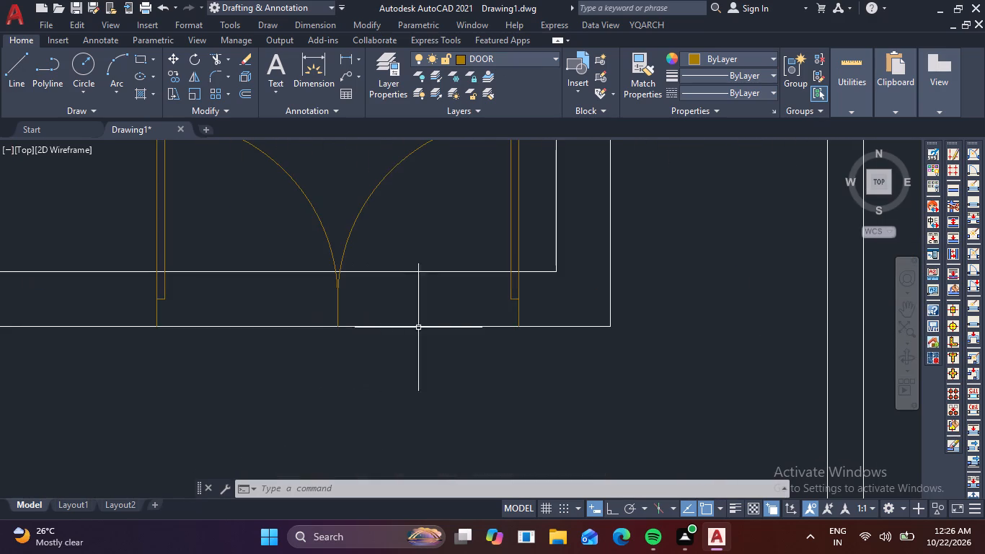
scroll(507, 323, "up", 4)
scroll(567, 330, "up", 4)
scroll(502, 415, "up", 1)
middle_click_drag(502, 415, 528, 280)
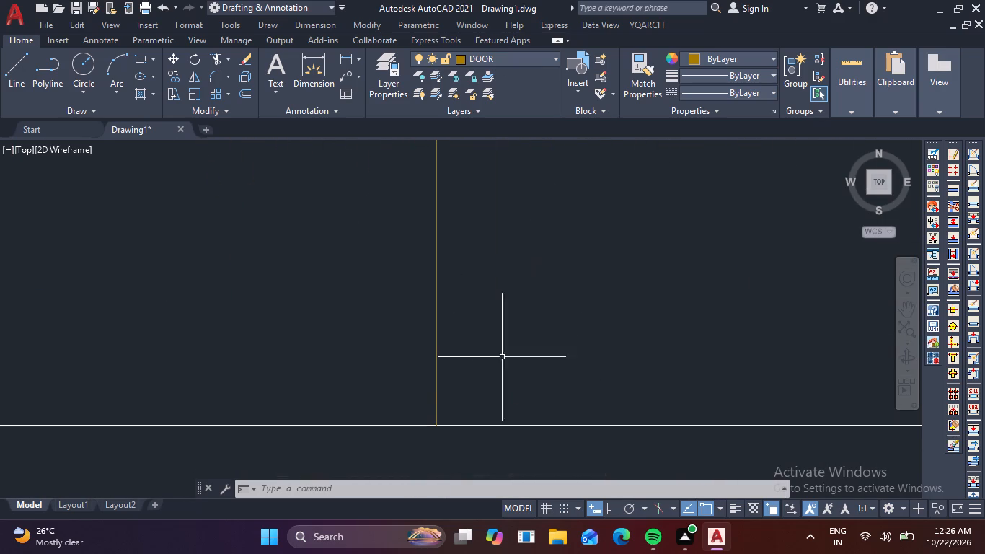
scroll(451, 425, "up", 4)
scroll(461, 404, "down", 11)
scroll(472, 346, "down", 4)
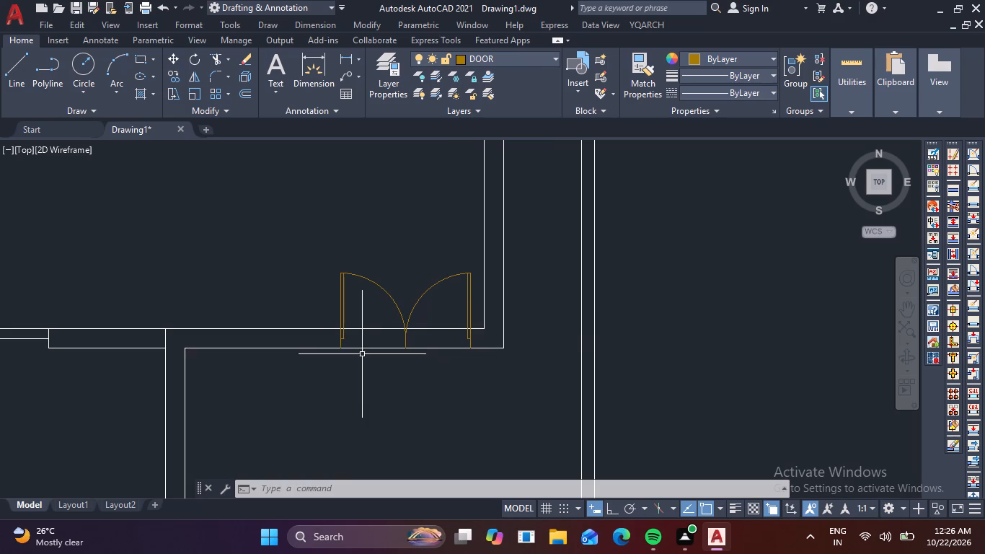
Trim the inner line of the lower external wall across the double-door opening, including the short pieces inside both leaves.
left_click(212, 56)
scroll(364, 345, "up", 2)
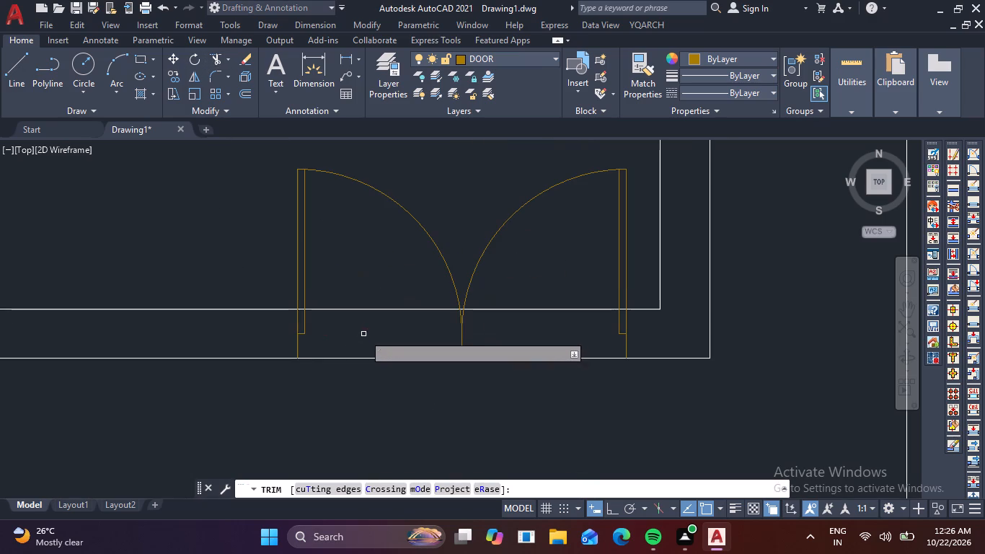
left_click(399, 311)
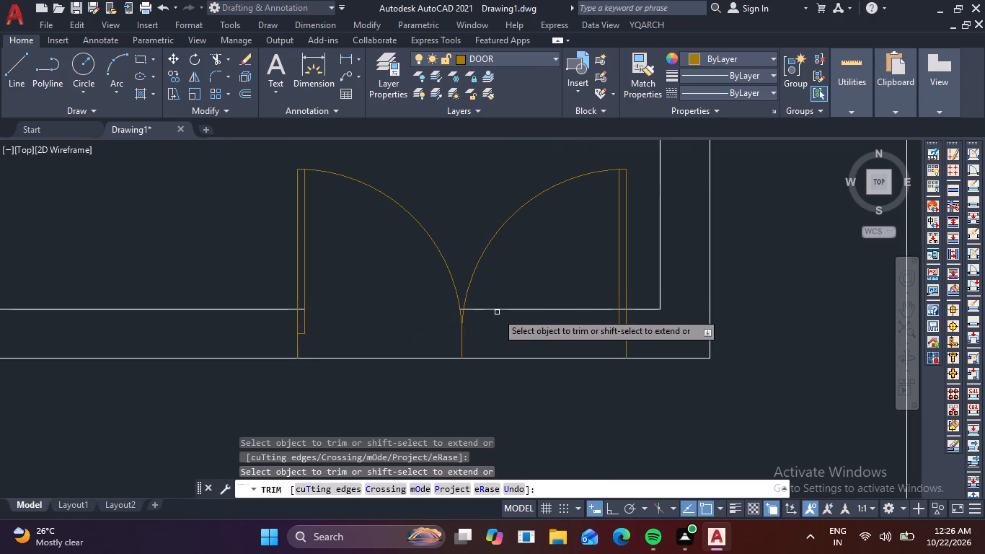
scroll(474, 310, "up", 3)
left_click(412, 301)
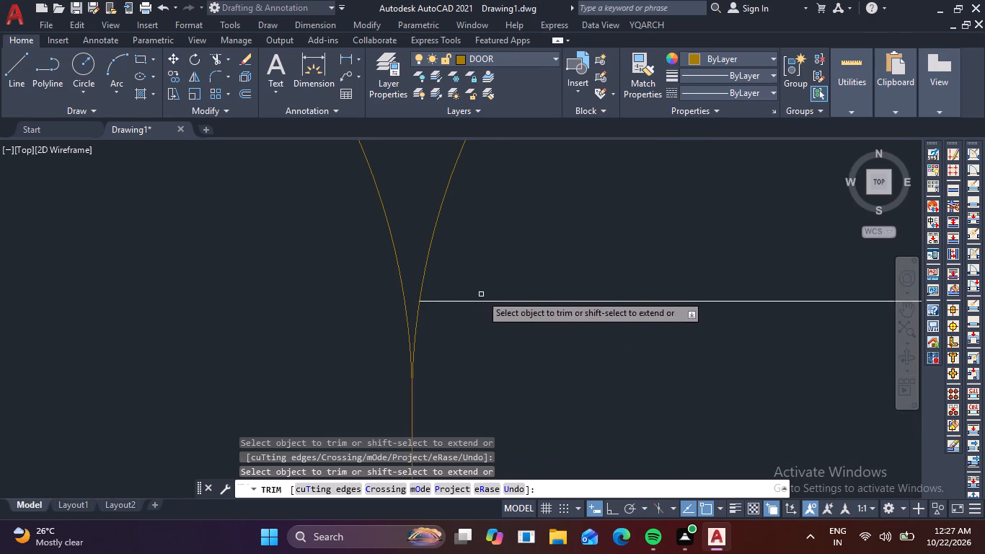
scroll(485, 300, "down", 3)
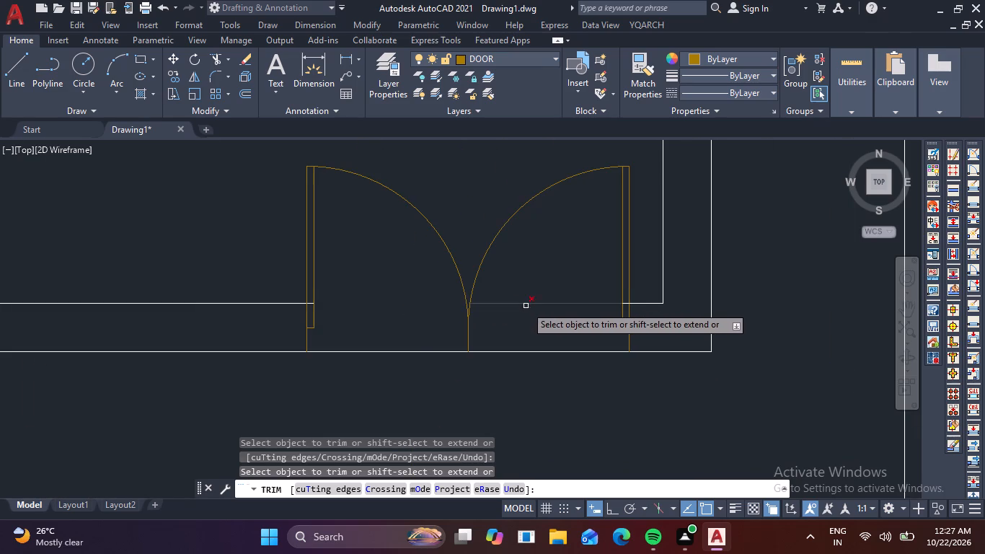
left_click(526, 306)
scroll(633, 299, "up", 4)
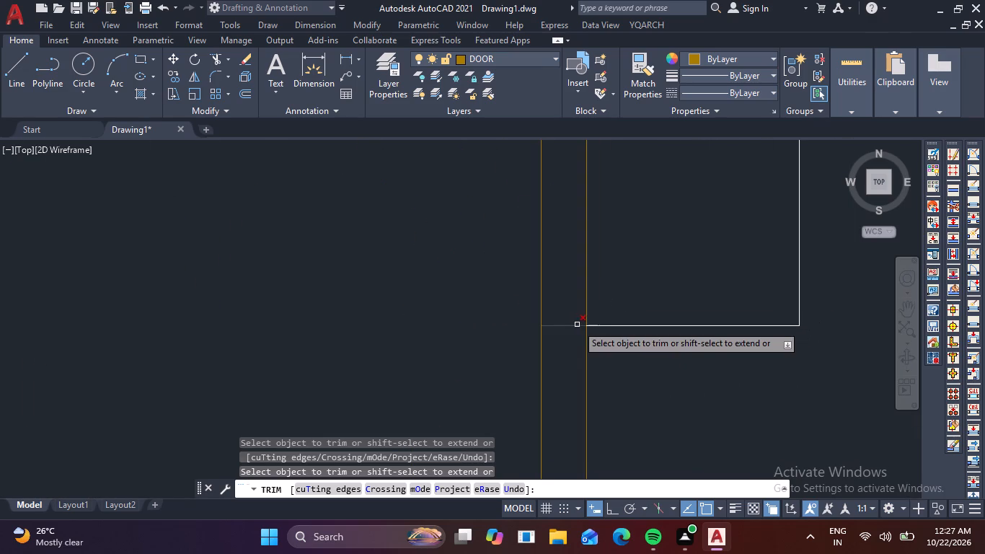
left_click(577, 325)
scroll(516, 343, "down", 4)
scroll(205, 351, "up", 5)
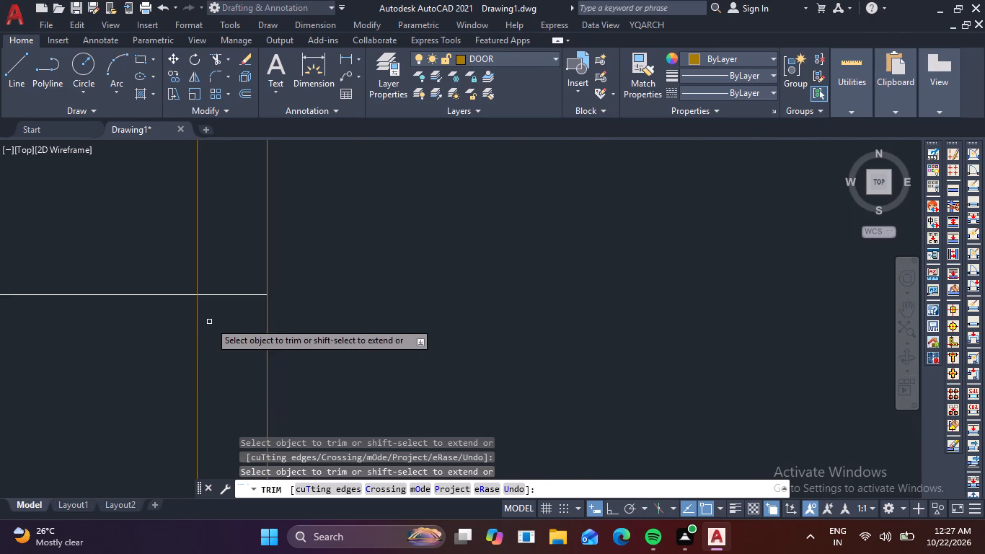
left_click(226, 277)
left_click(226, 315)
scroll(226, 315, "down", 6)
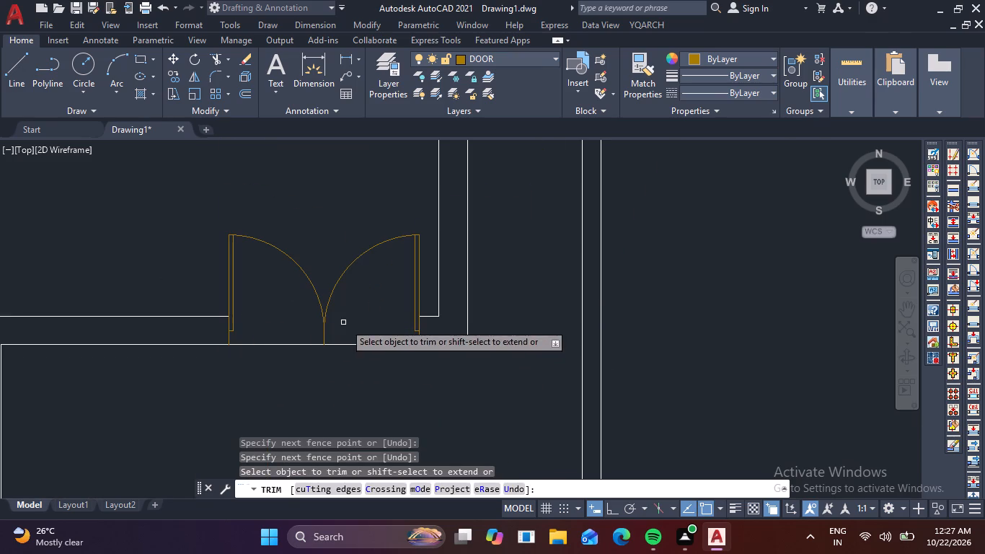
Trim both lines of the upper-left room's bottom partition across its door opening.
scroll(301, 235, "down", 3)
middle_click_drag(285, 233, 339, 373)
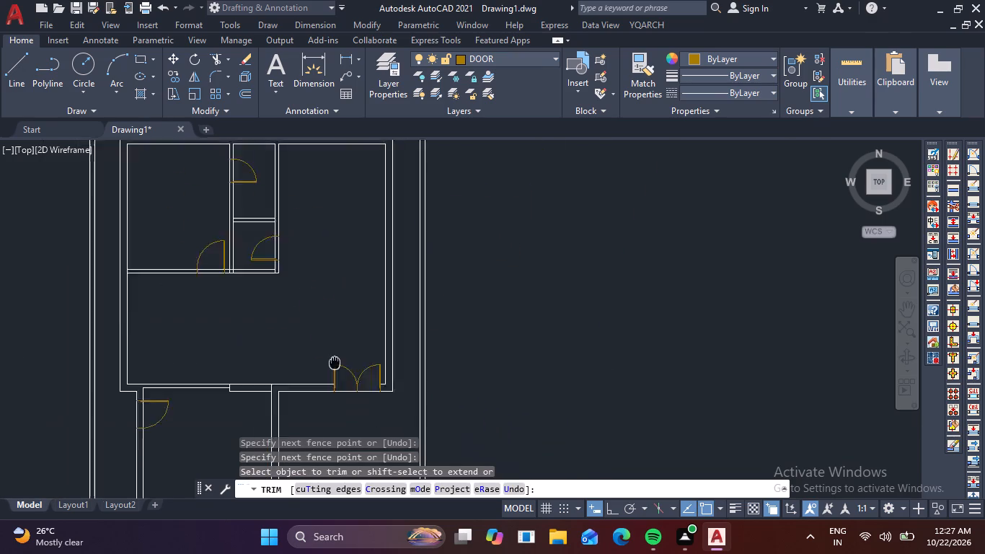
middle_click_drag(339, 373, 344, 394)
scroll(221, 302, "up", 4)
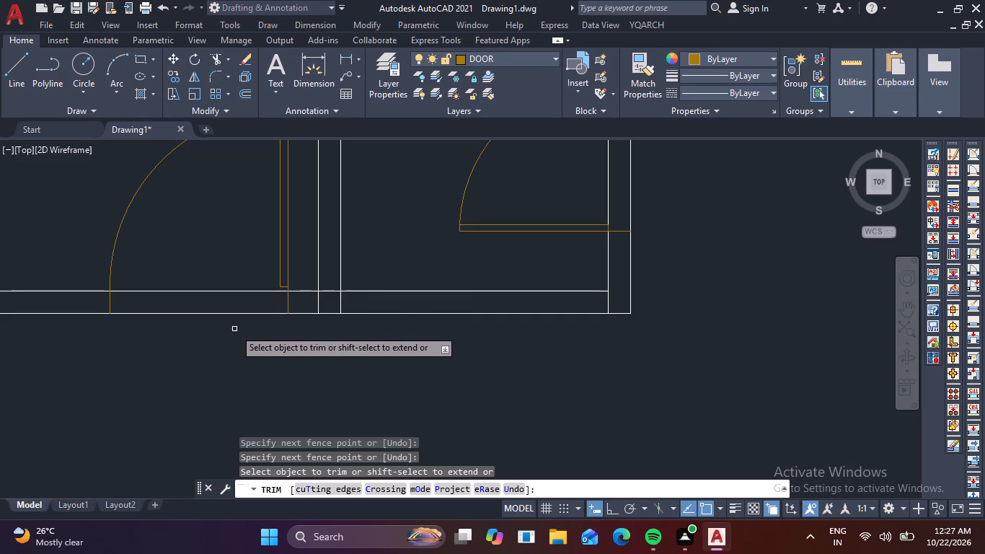
scroll(189, 260, "up", 1)
left_click(228, 278)
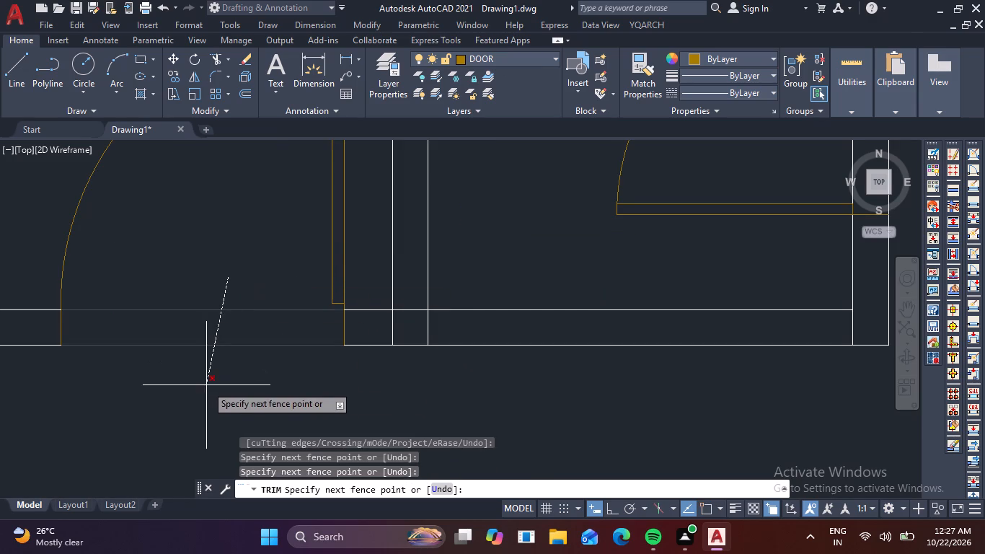
left_click(206, 385)
Trim the room-side partition line across the door openings of the lower and upper small rooms.
scroll(379, 338, "down", 1)
middle_click_drag(517, 405, 330, 379)
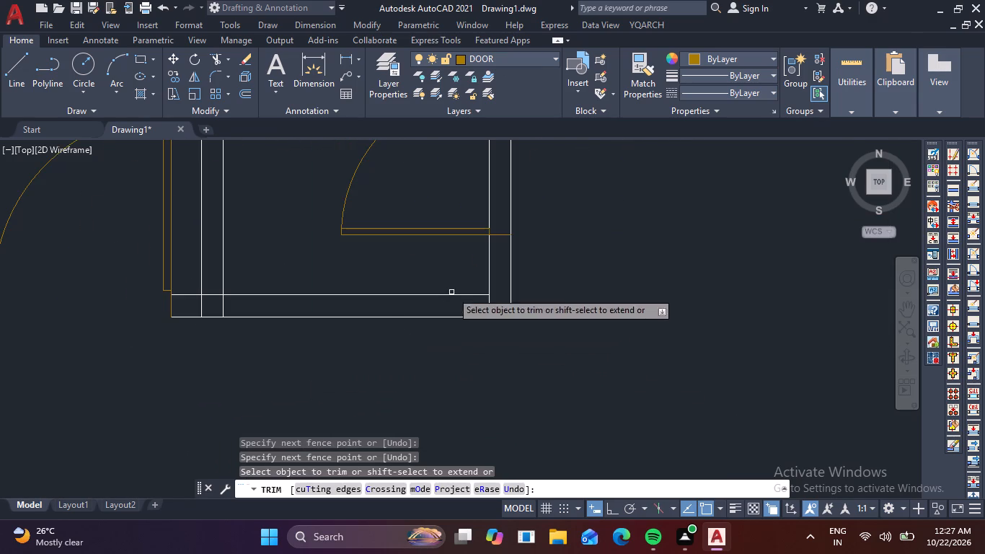
middle_click_drag(583, 281, 595, 410)
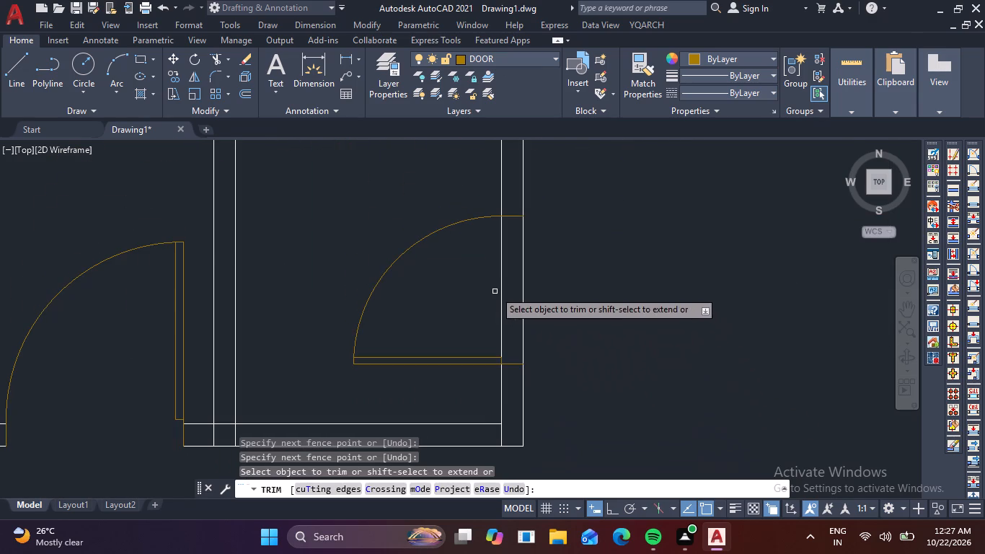
left_click(502, 302)
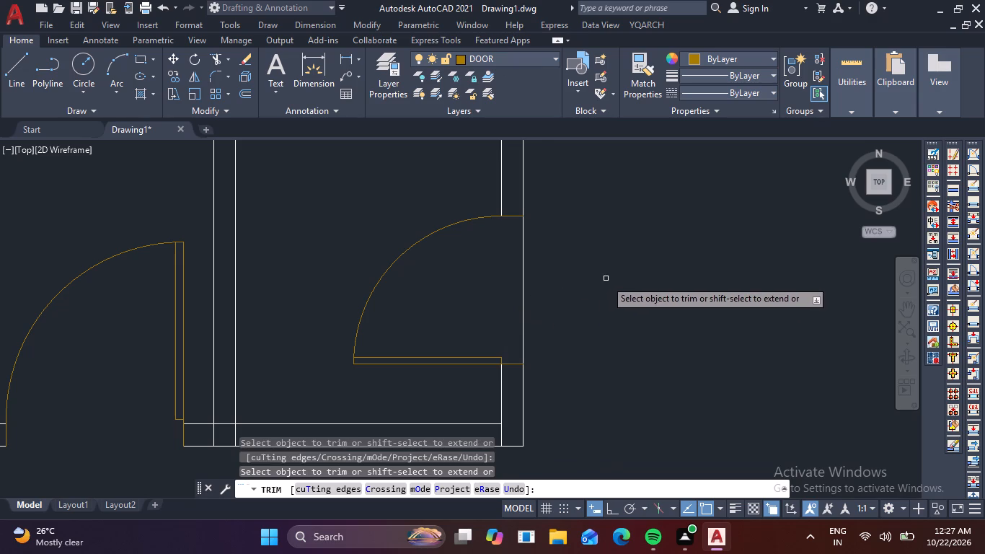
scroll(608, 286, "down", 1)
middle_click_drag(612, 287, 602, 421)
middle_click_drag(418, 198, 447, 344)
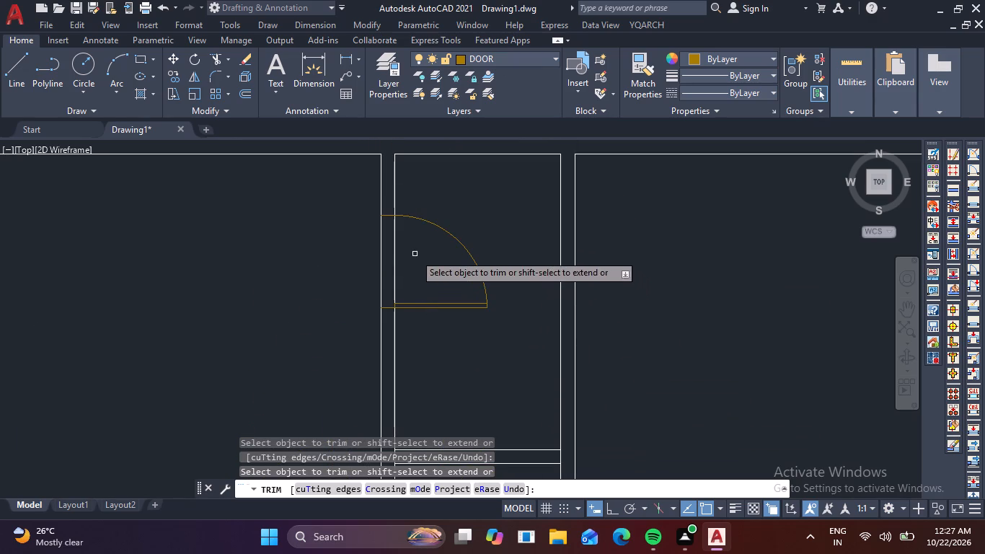
left_click(397, 240)
Trim the inner line of the bottom room's left wall across its door opening, including the piece inside the leaf, and end trimming.
scroll(433, 239, "down", 3)
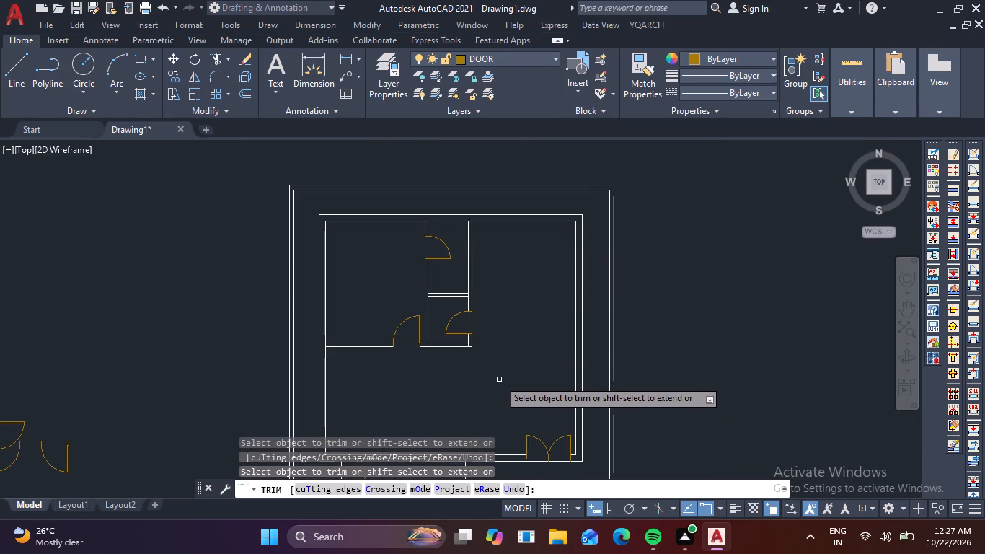
middle_click_drag(467, 382, 503, 159)
scroll(463, 342, "down", 1)
scroll(393, 255, "up", 3)
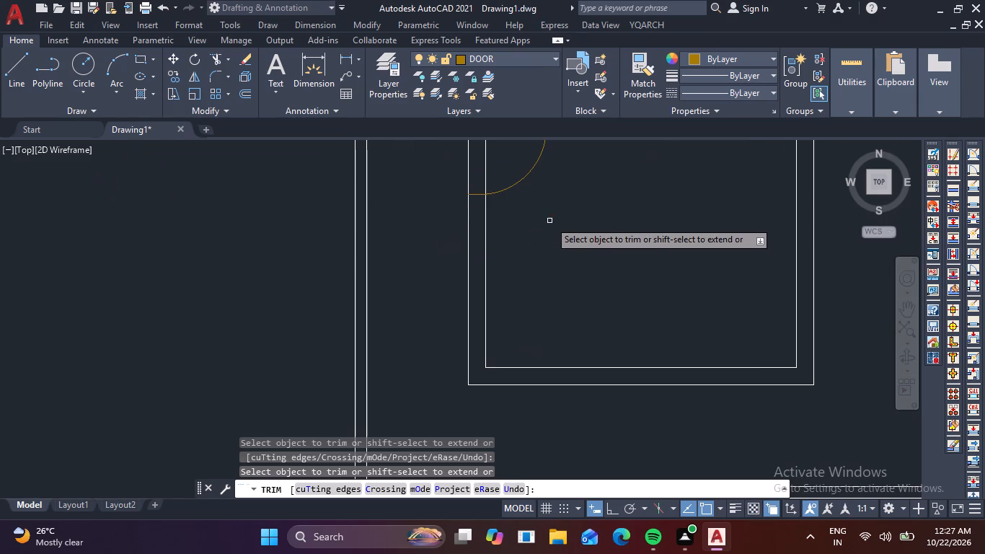
middle_click_drag(557, 247, 547, 326)
scroll(475, 252, "up", 2)
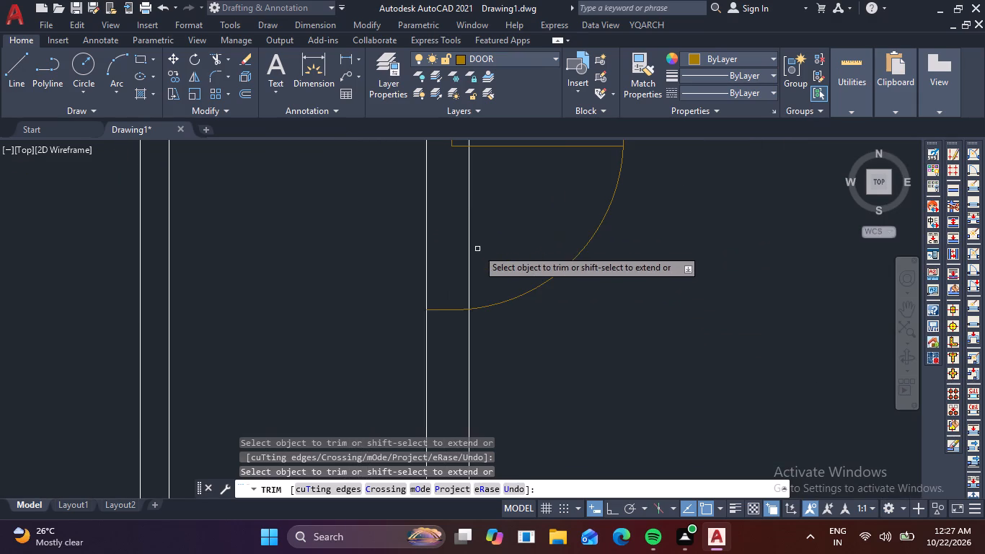
left_click(469, 233)
middle_click_drag(538, 201, 521, 322)
scroll(461, 259, "up", 2)
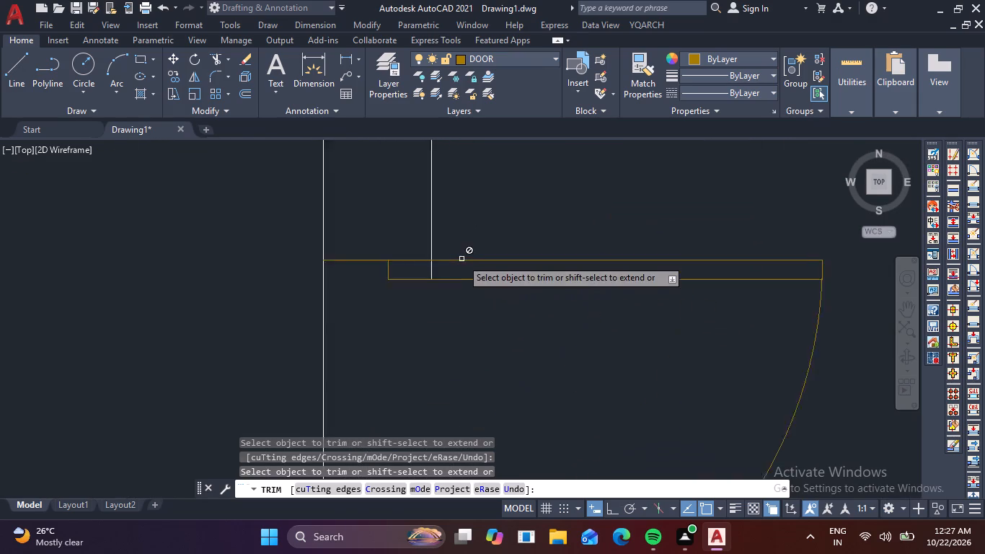
scroll(461, 259, "up", 1)
left_click(402, 268)
left_click(431, 273)
scroll(436, 276, "down", 4)
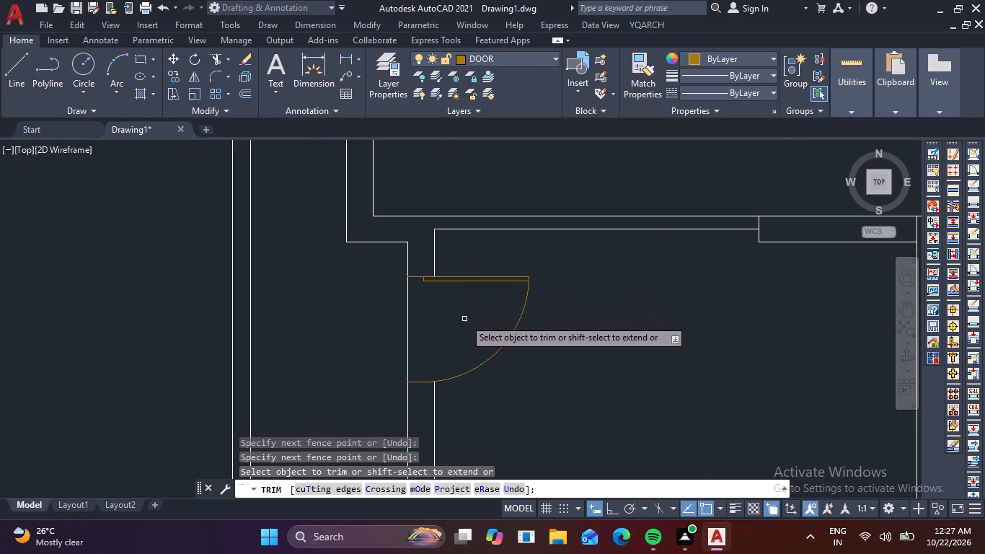
middle_click_drag(461, 334, 444, 276)
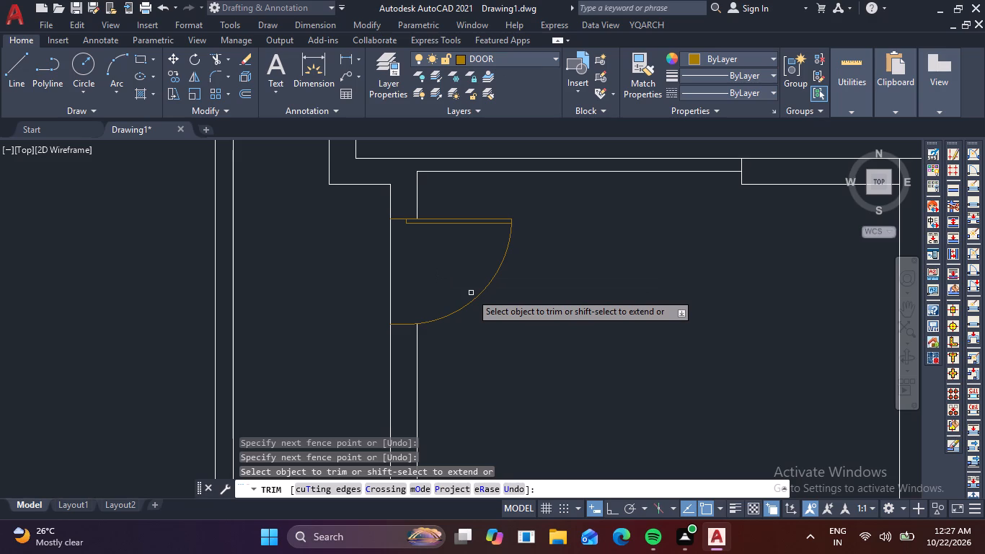
scroll(562, 284, "down", 2)
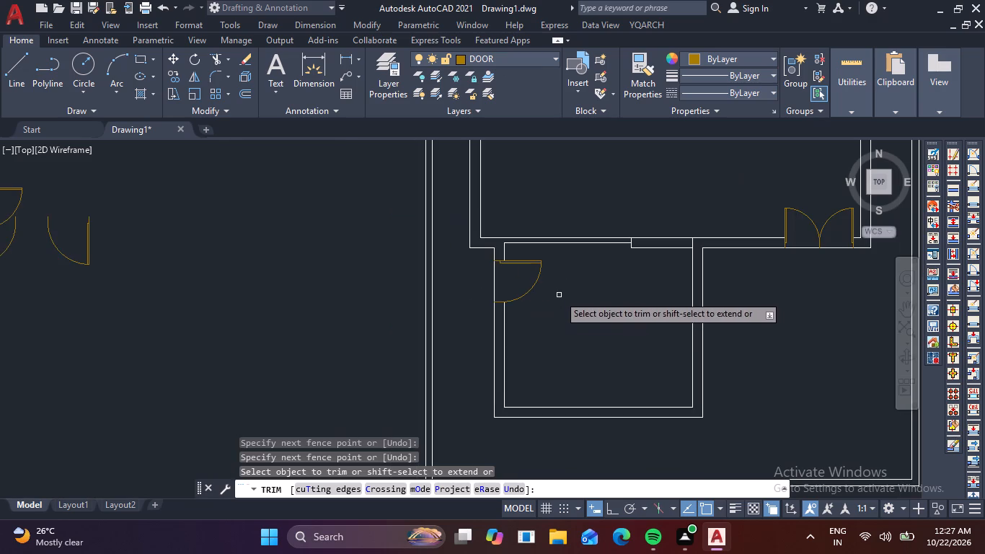
middle_click_drag(585, 299, 418, 342)
scroll(486, 242, "down", 2)
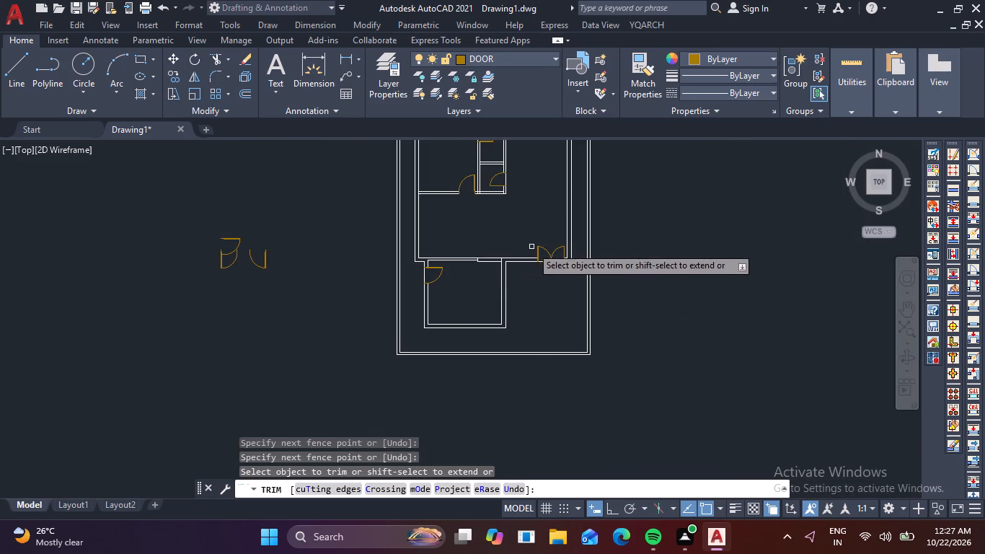
middle_click_drag(517, 231, 495, 323)
right_click(503, 271)
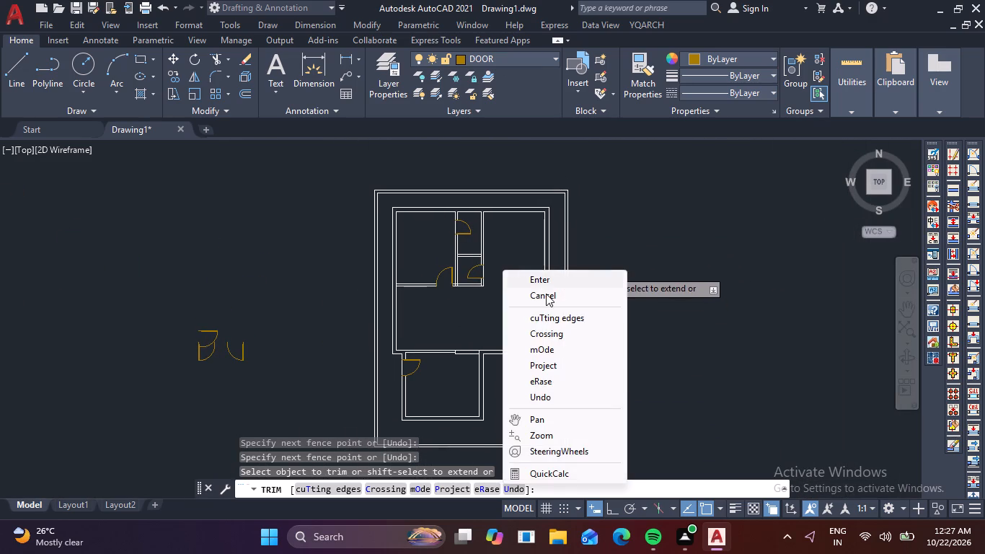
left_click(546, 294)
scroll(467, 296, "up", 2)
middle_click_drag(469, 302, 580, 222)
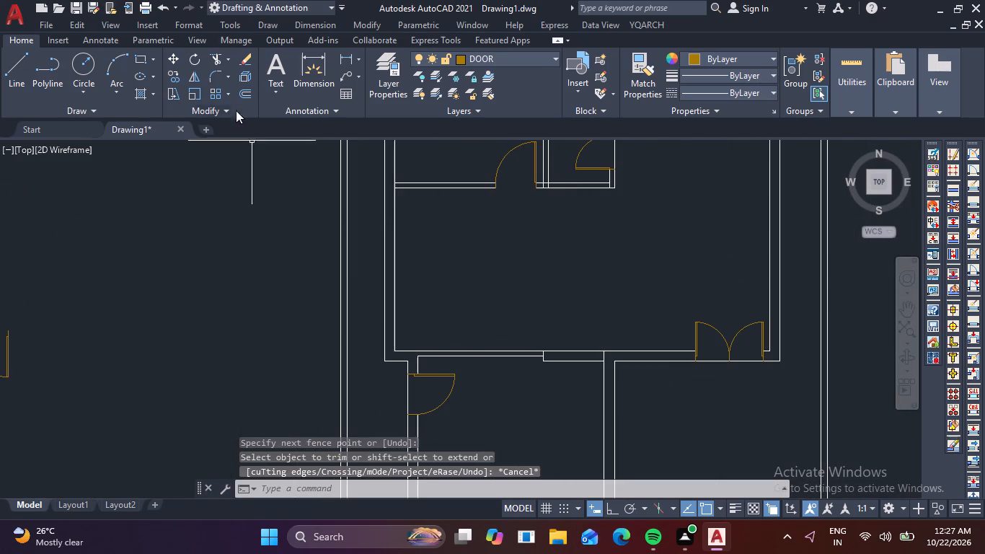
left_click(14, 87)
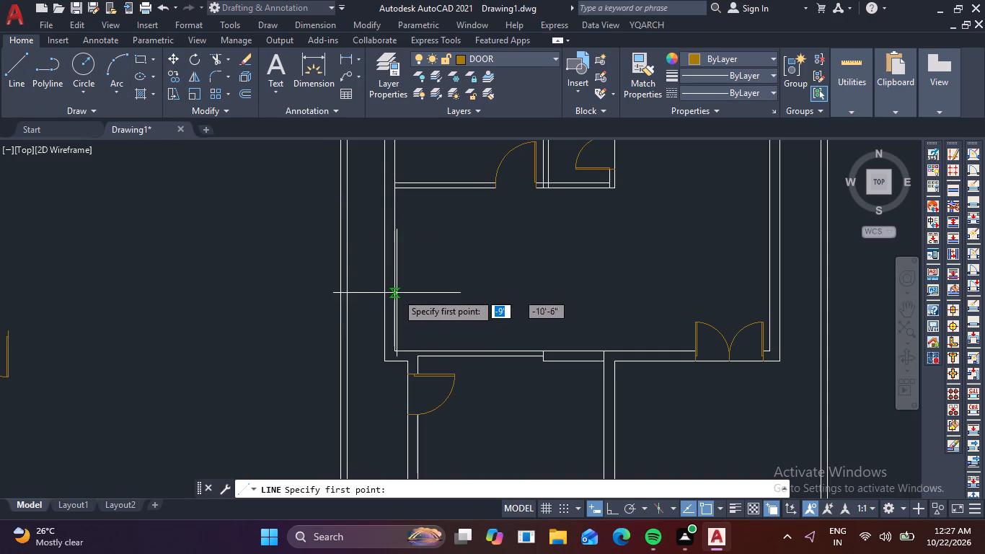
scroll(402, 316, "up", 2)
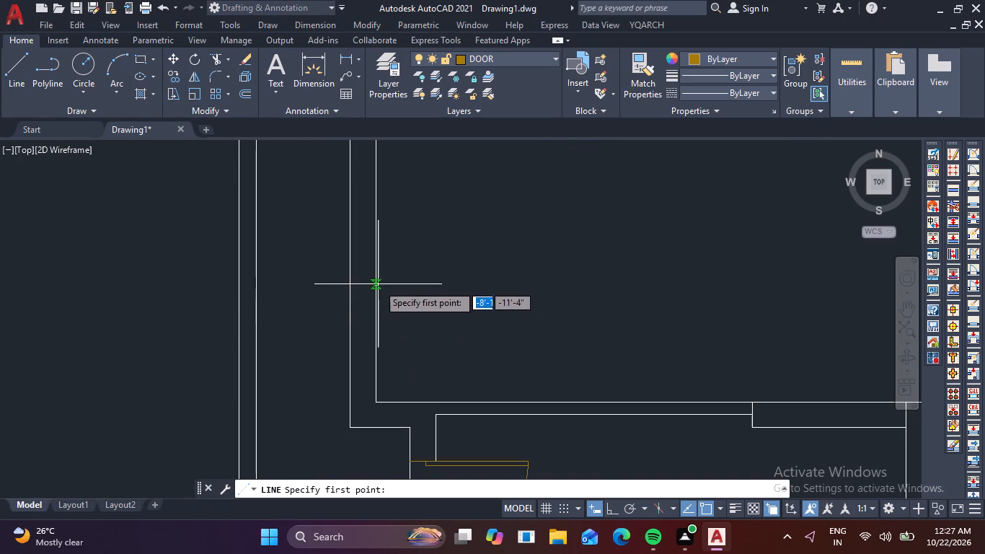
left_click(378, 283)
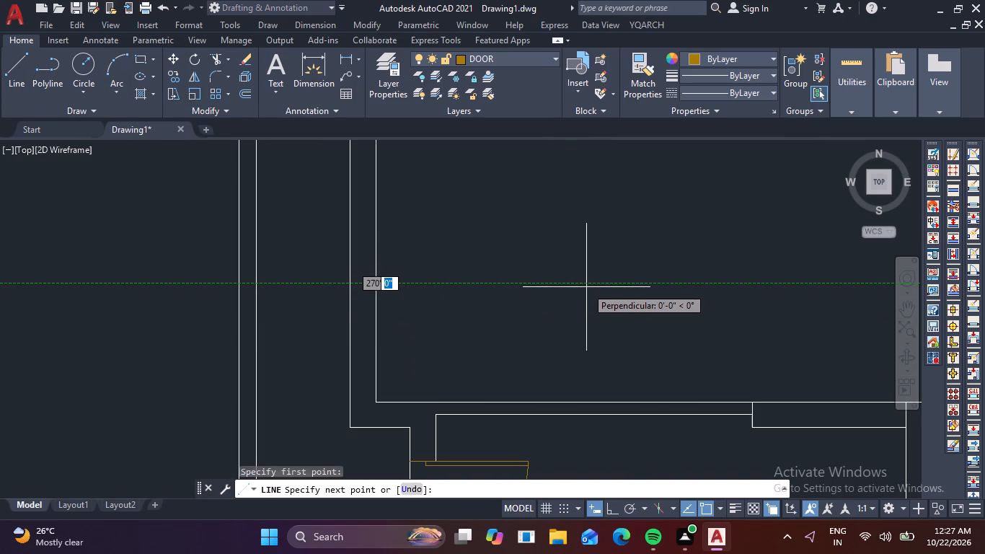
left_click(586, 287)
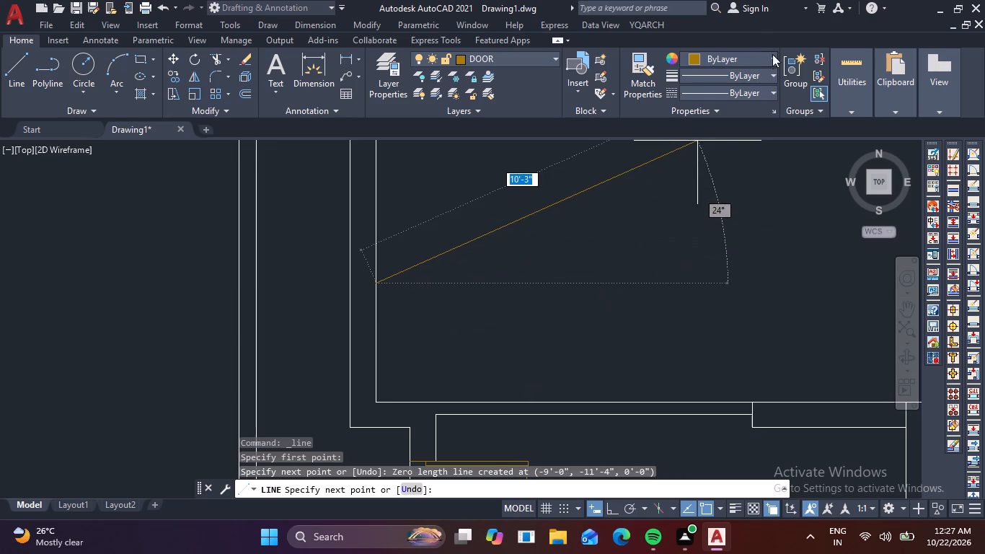
Set the current object colour to ByBlock and cancel the unfinished line.
left_click(772, 61)
left_click(694, 96)
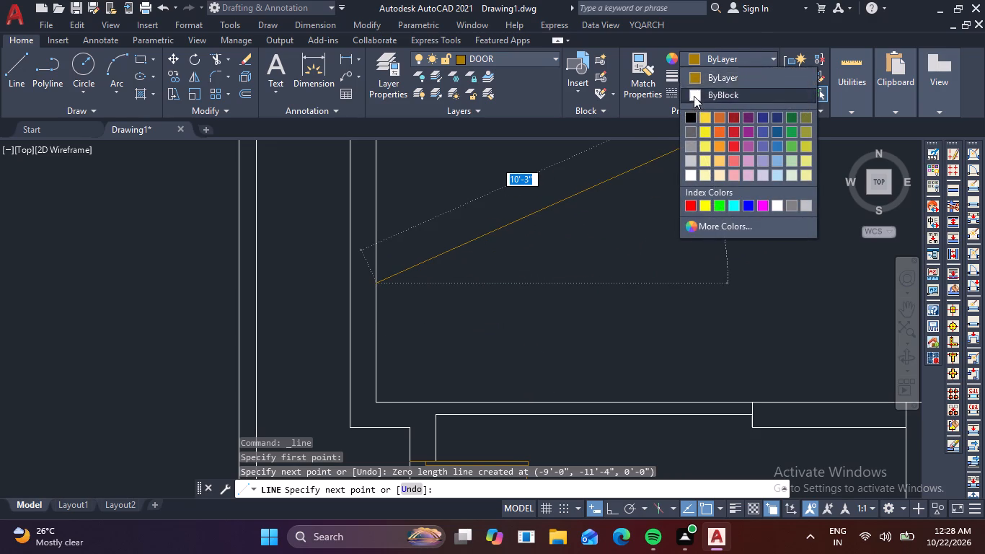
right_click(630, 233)
left_click(690, 263)
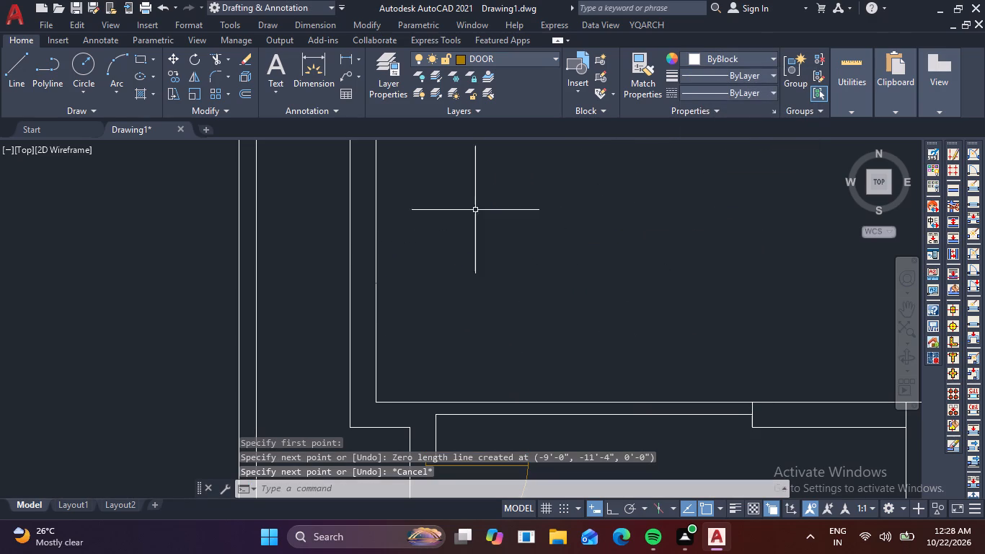
With Ortho on, draw a 3' horizontal line inward from the hall's left wall and a 3' line down from its end.
left_click(611, 516)
left_click(22, 71)
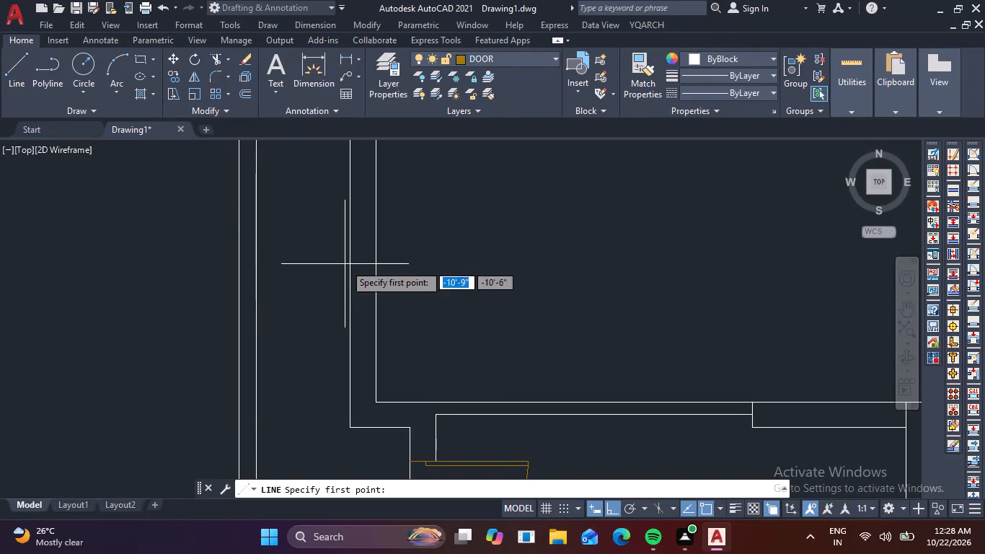
left_click(376, 264)
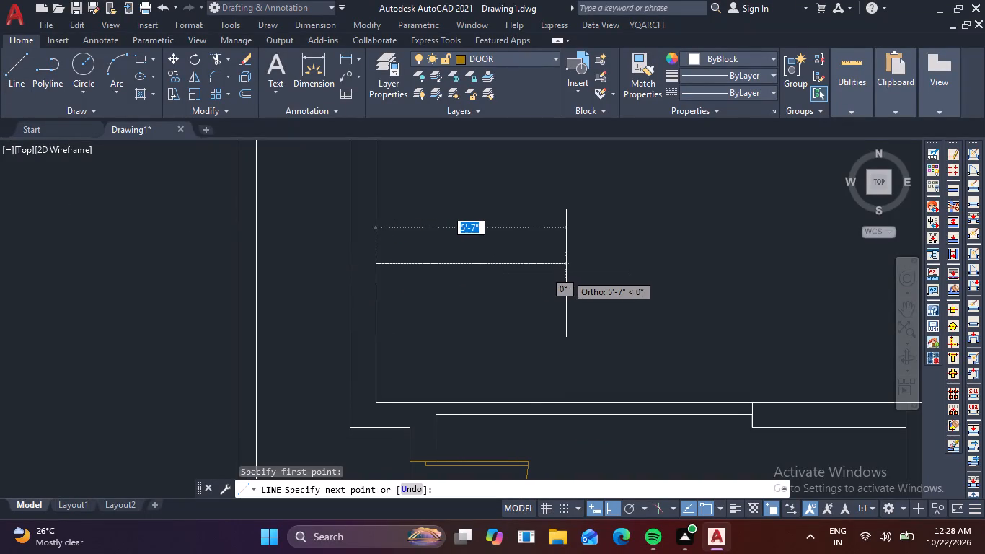
type("3'")
key("space")
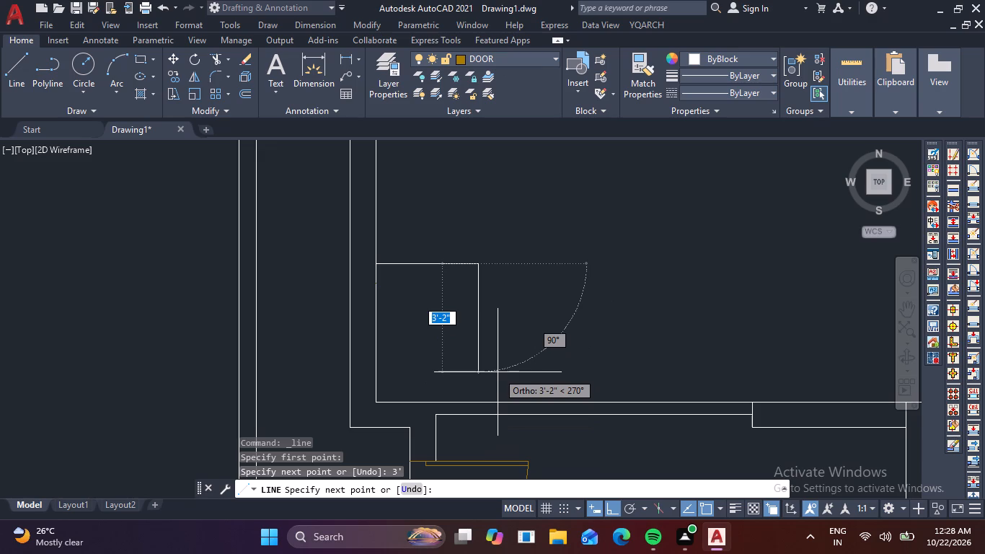
type("3'")
key("space")
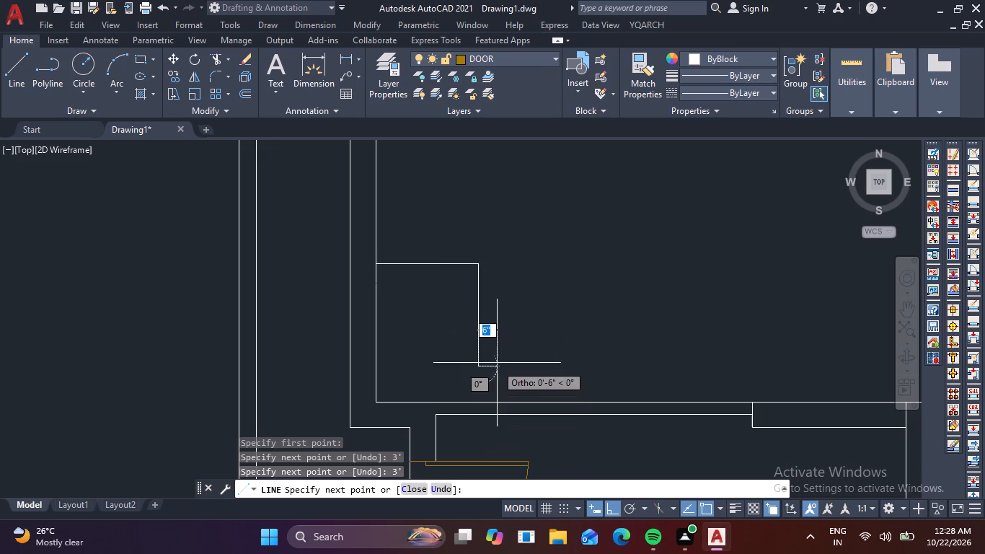
key("Escape")
Move both 3' lines straight down so the vertical one ends on the inner line of the hall's bottom wall.
left_click(528, 298)
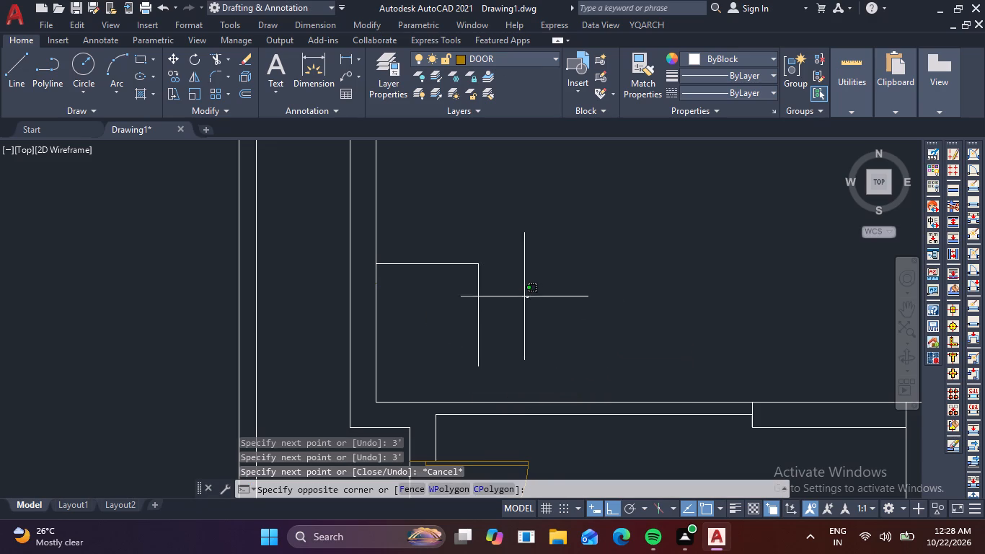
left_click(472, 252)
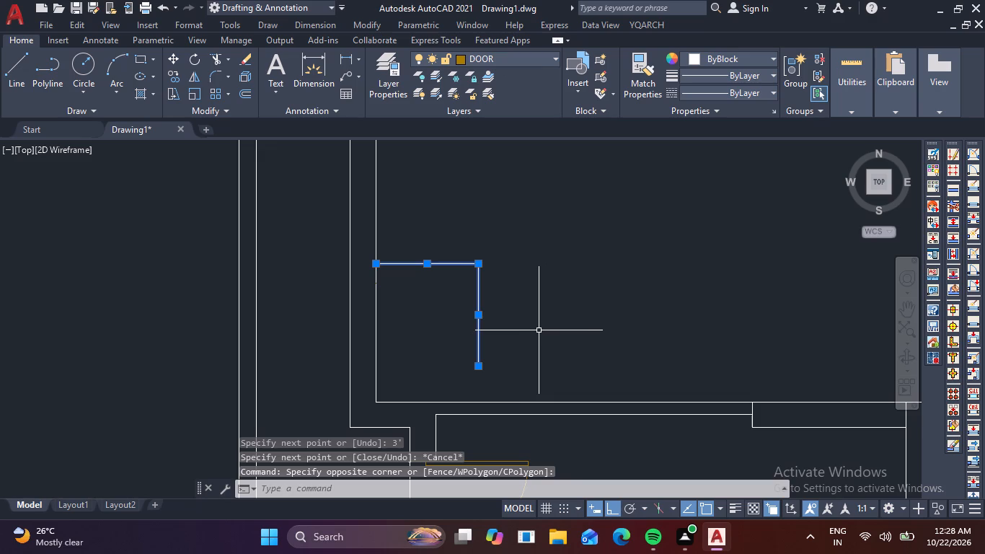
type("M")
key("space")
scroll(474, 372, "up", 1)
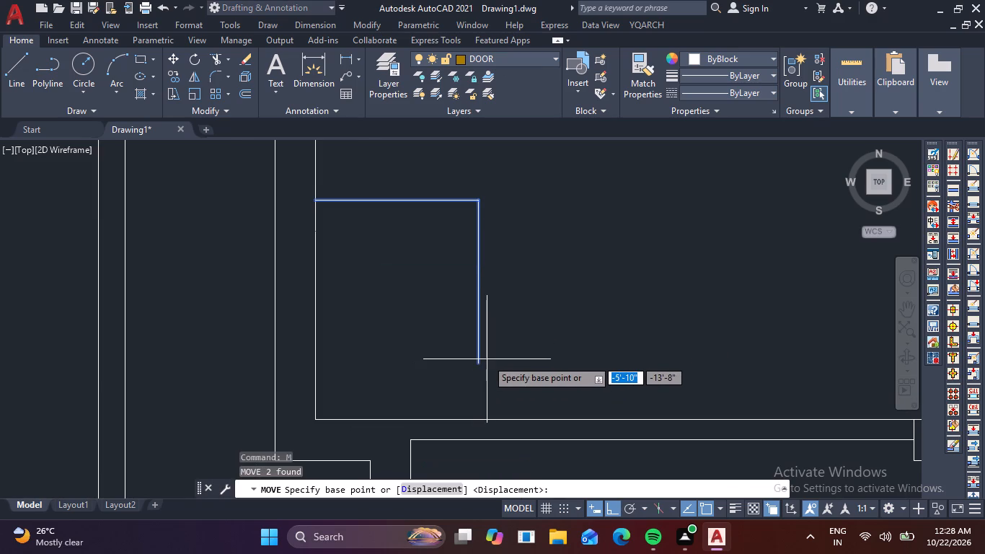
left_click(480, 365)
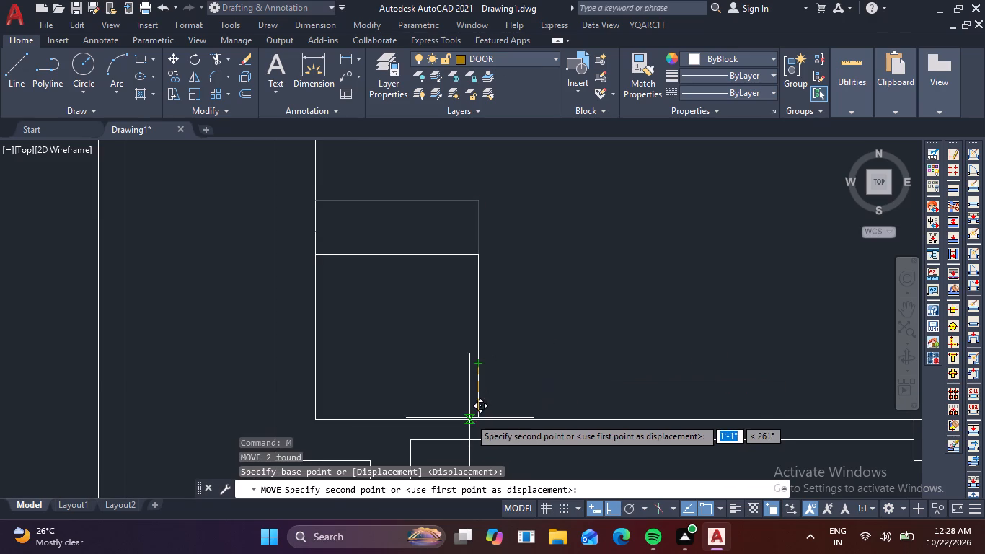
left_click(476, 418)
scroll(540, 382, "down", 1)
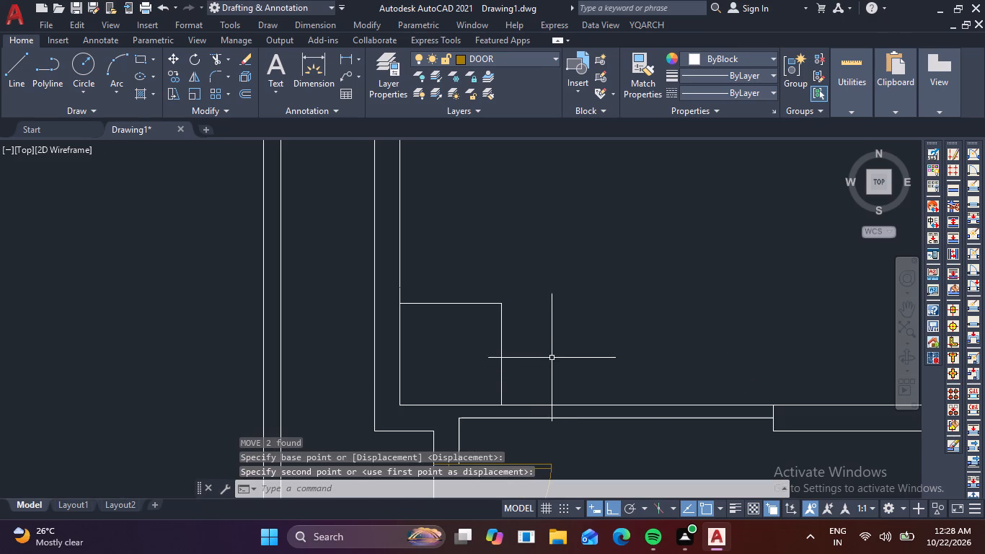
Offset the 3' vertical landing line 1' repeatedly toward the hall interior to make three stair tread lines.
left_click(514, 353)
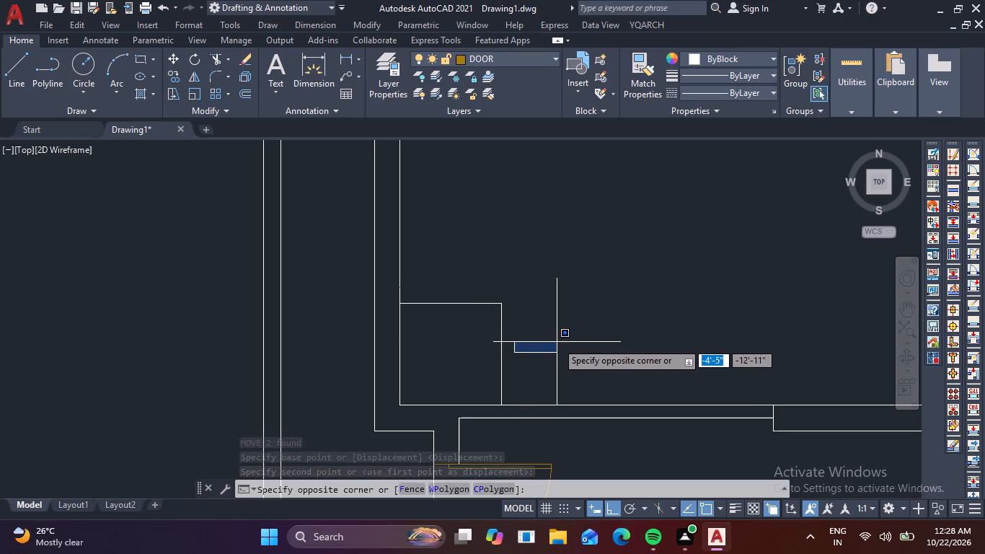
key("Escape")
key("o")
key("space")
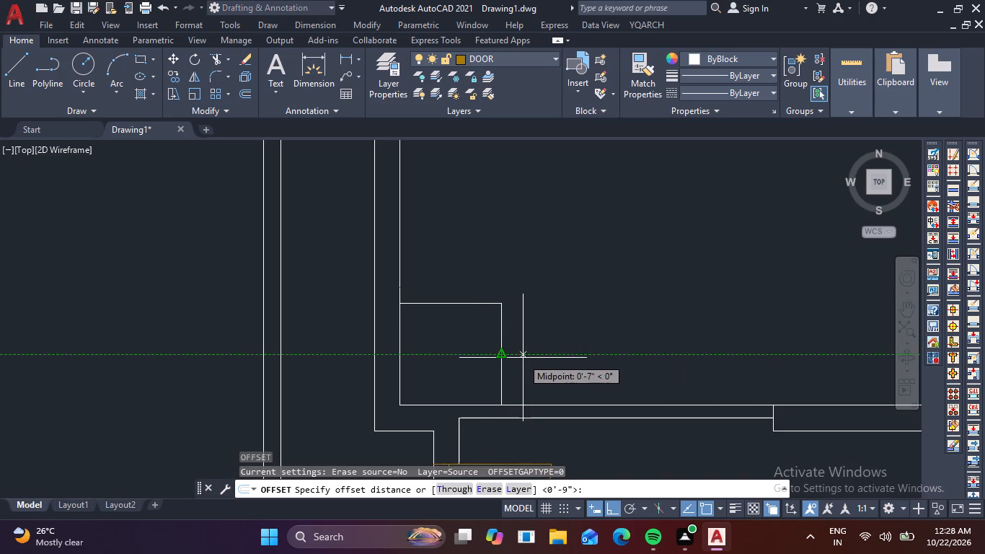
key("1")
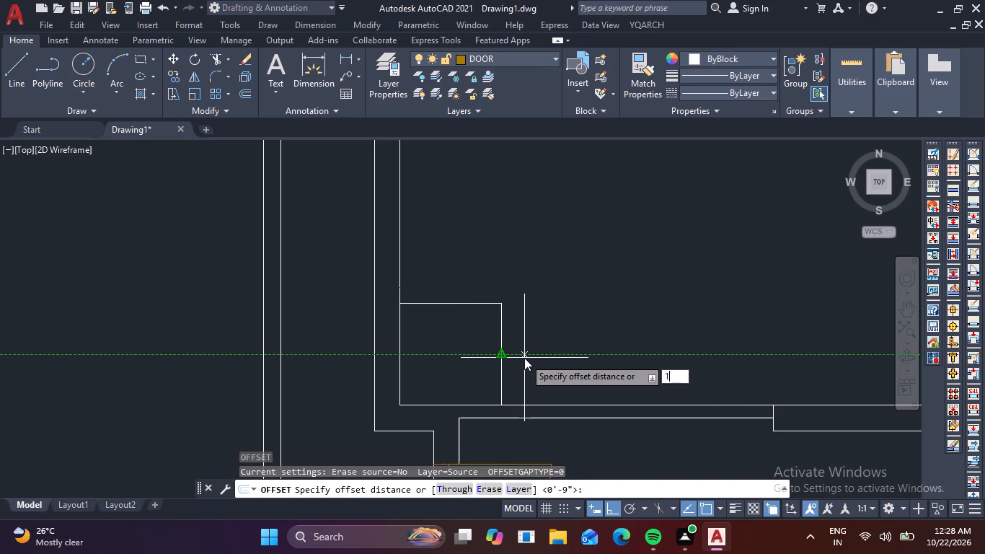
key("apostrophe")
key("Return")
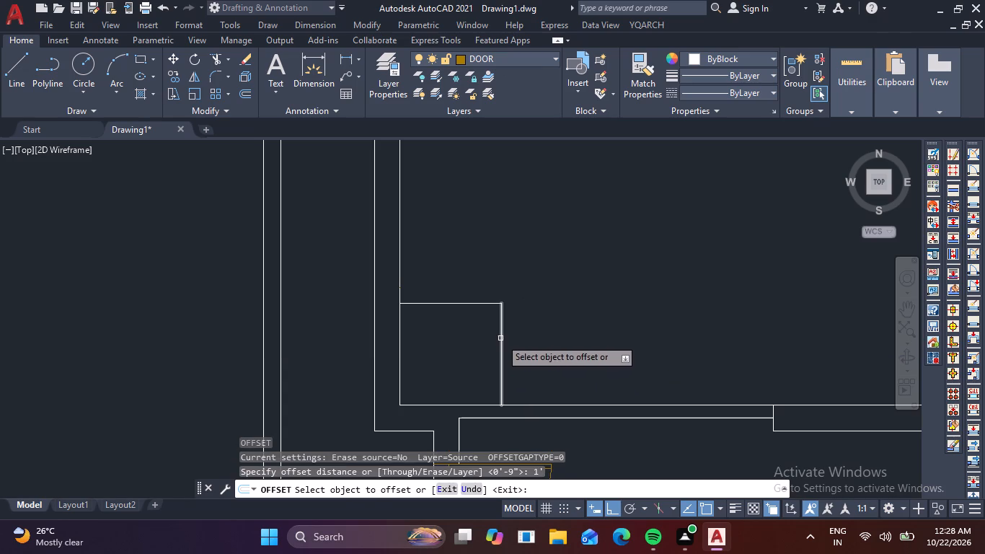
left_click(500, 338)
right_click(512, 338)
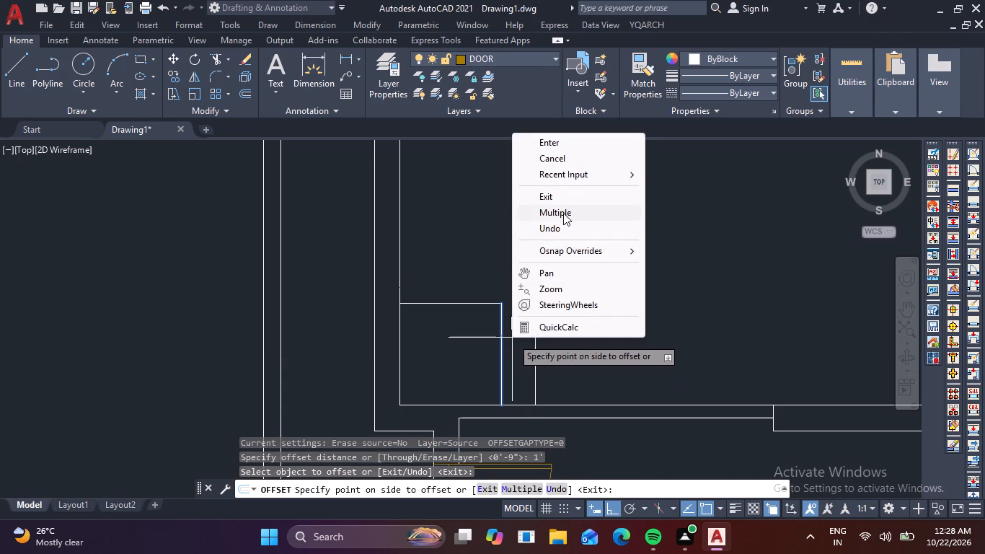
left_click(563, 211)
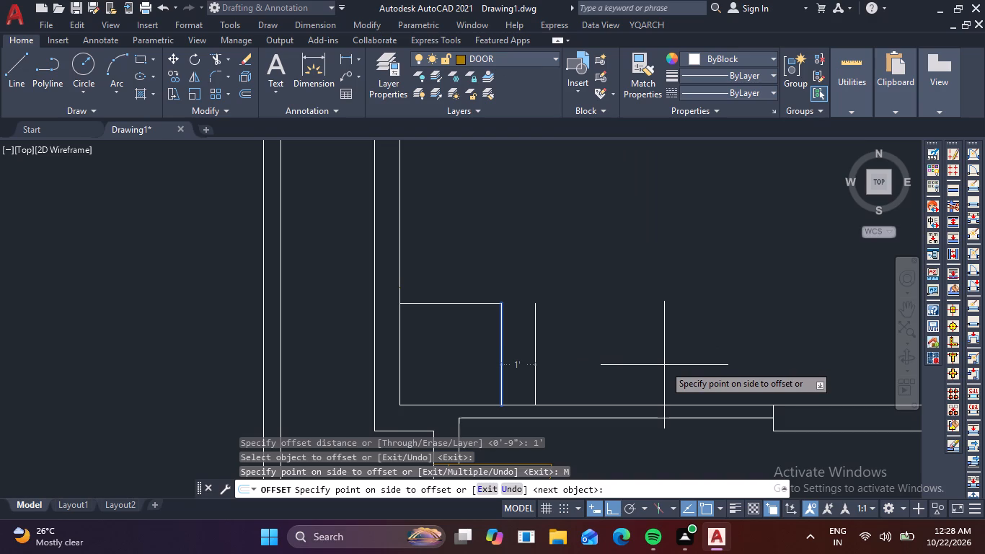
left_click(664, 365)
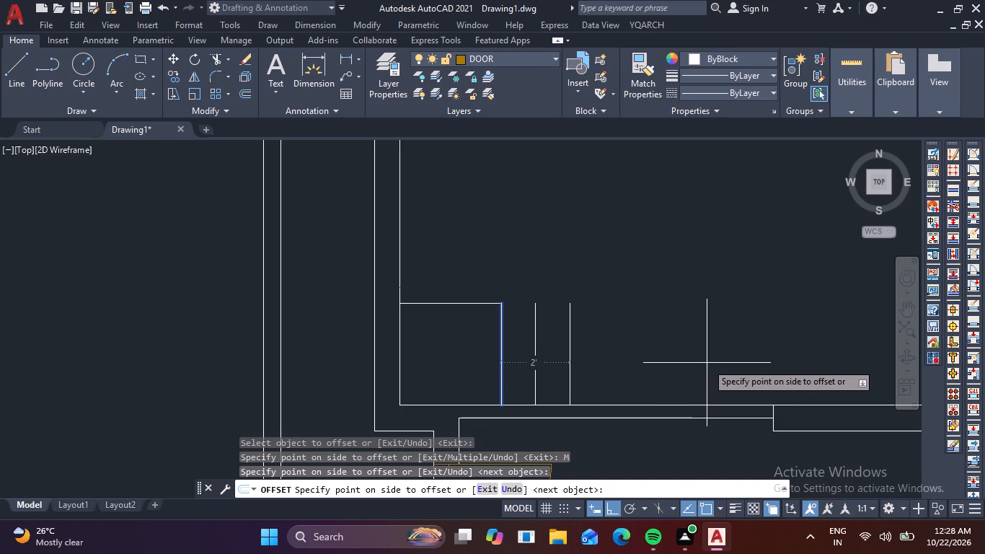
left_click(707, 363)
left_click(717, 364)
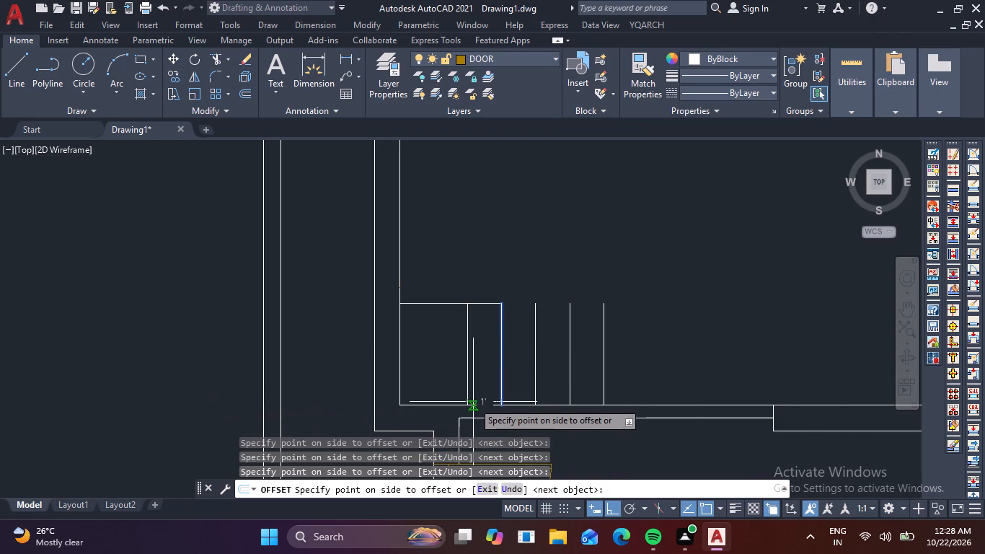
key("Escape")
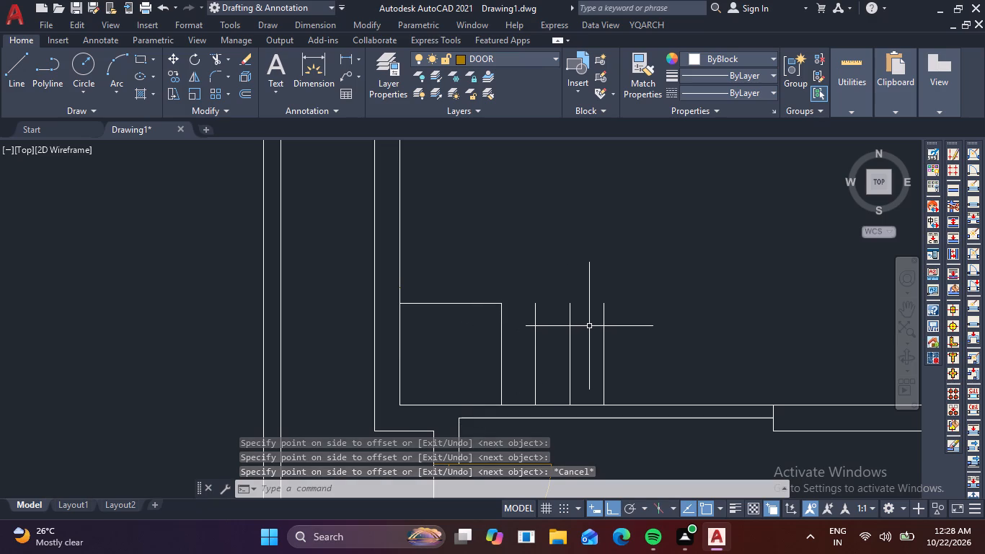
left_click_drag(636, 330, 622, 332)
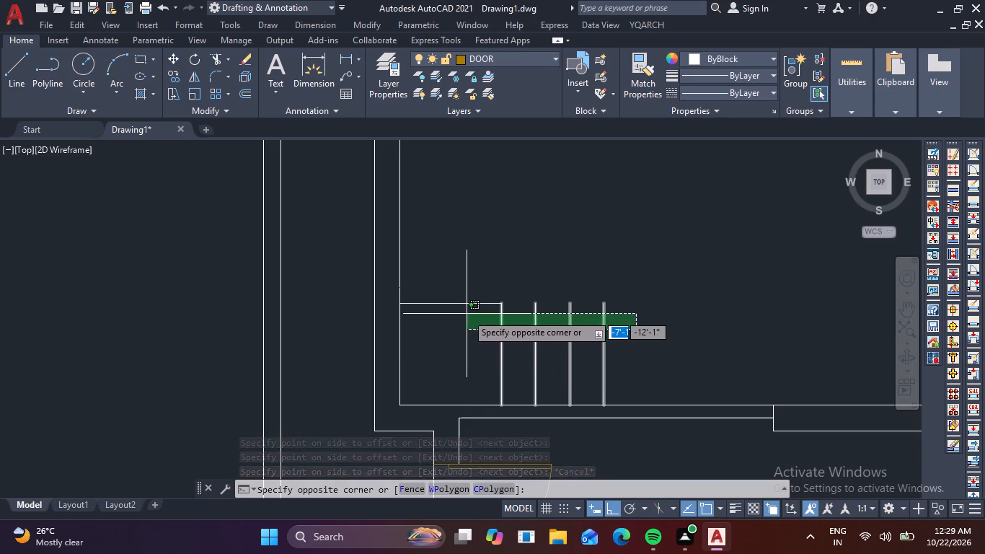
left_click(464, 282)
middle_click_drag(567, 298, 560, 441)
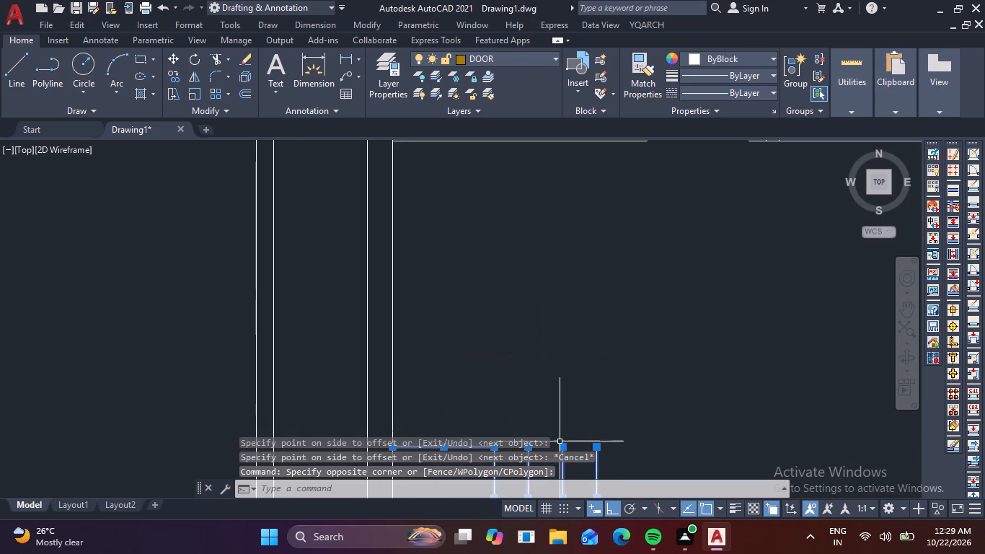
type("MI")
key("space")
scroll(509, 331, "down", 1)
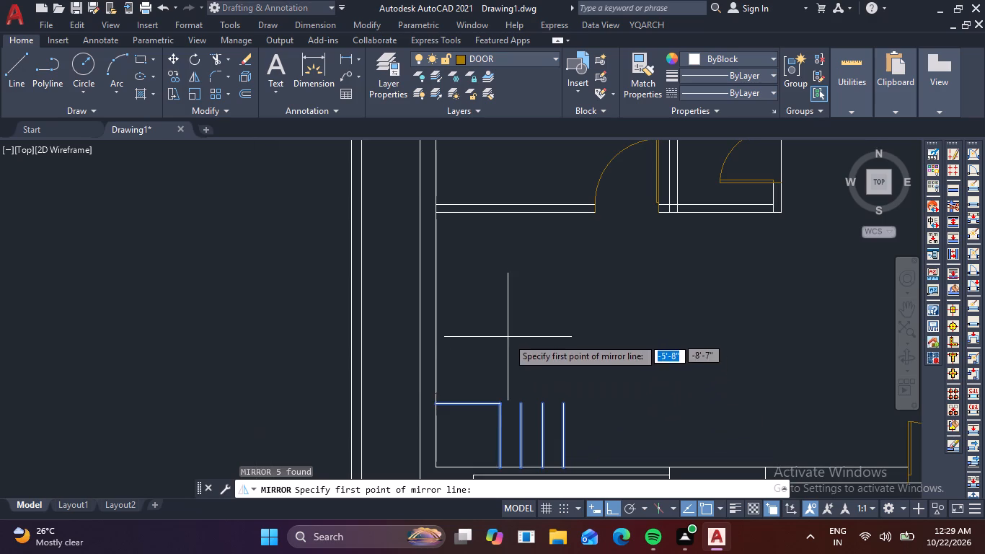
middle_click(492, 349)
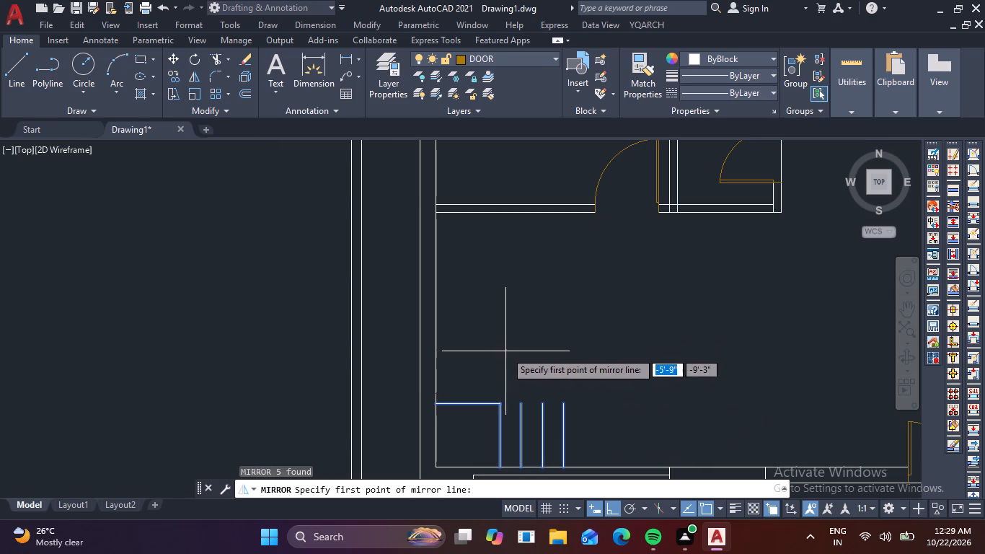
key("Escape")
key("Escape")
Trim the inner line of the left external wall between the two lines of the upper-left room's bottom partition.
type("TR")
key("space")
scroll(436, 224, "up", 1)
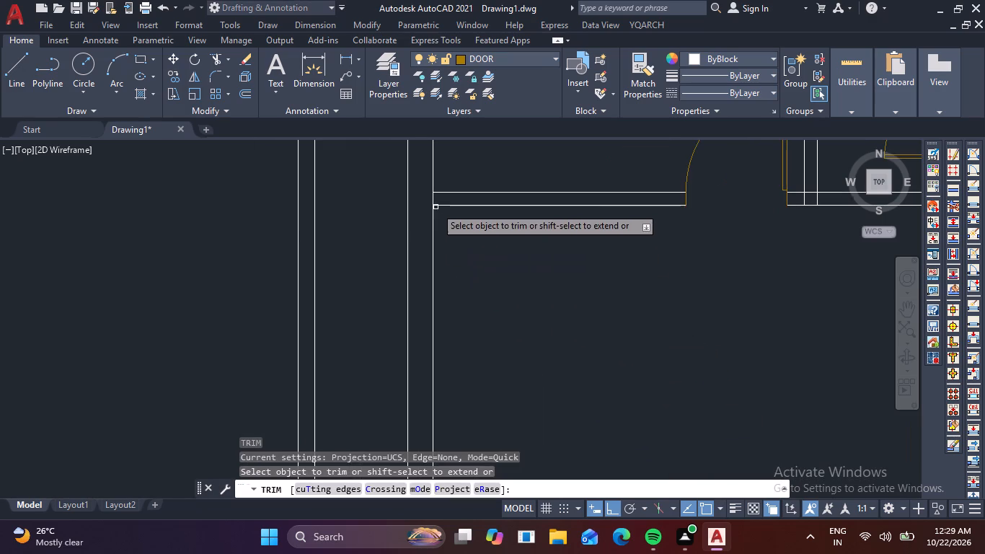
scroll(438, 198, "up", 3)
left_click(438, 198)
left_click(373, 210)
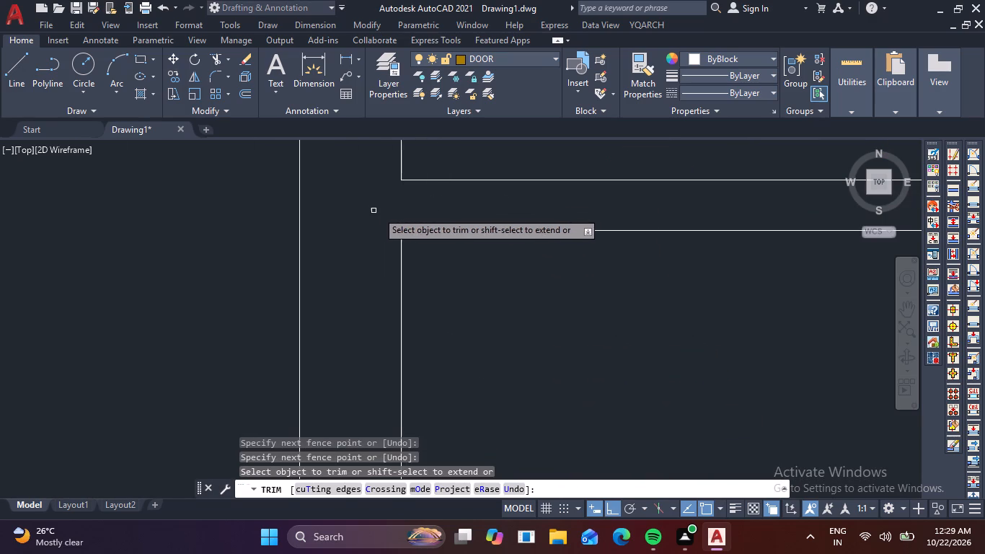
scroll(415, 211, "down", 1)
key("Escape")
Mirror the stair landing and three tread lines across a horizontal line through the midpoint of the hall's left wall, keeping the originals.
scroll(423, 228, "down", 4)
middle_click_drag(500, 307, 500, 303)
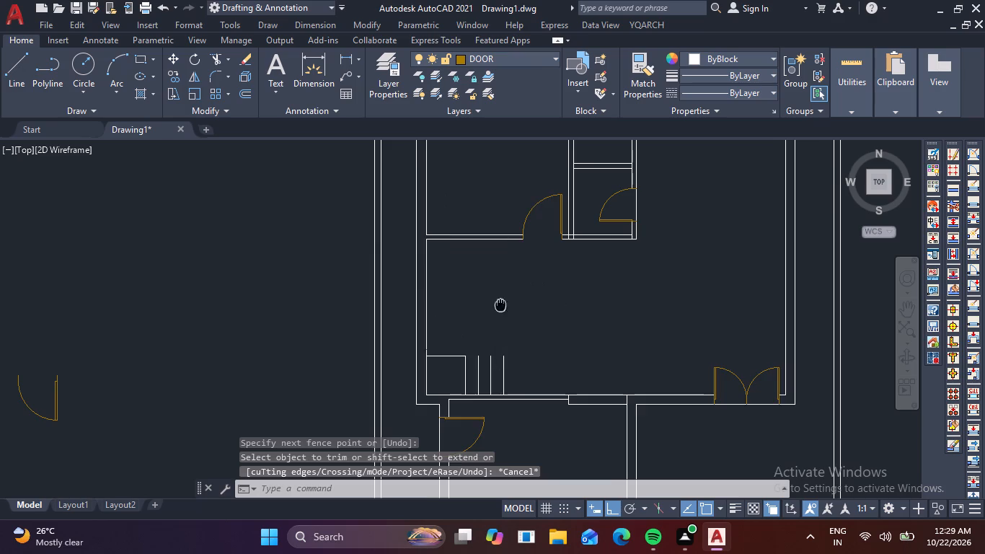
middle_click_drag(500, 303, 504, 276)
left_click(526, 346)
left_click(438, 312)
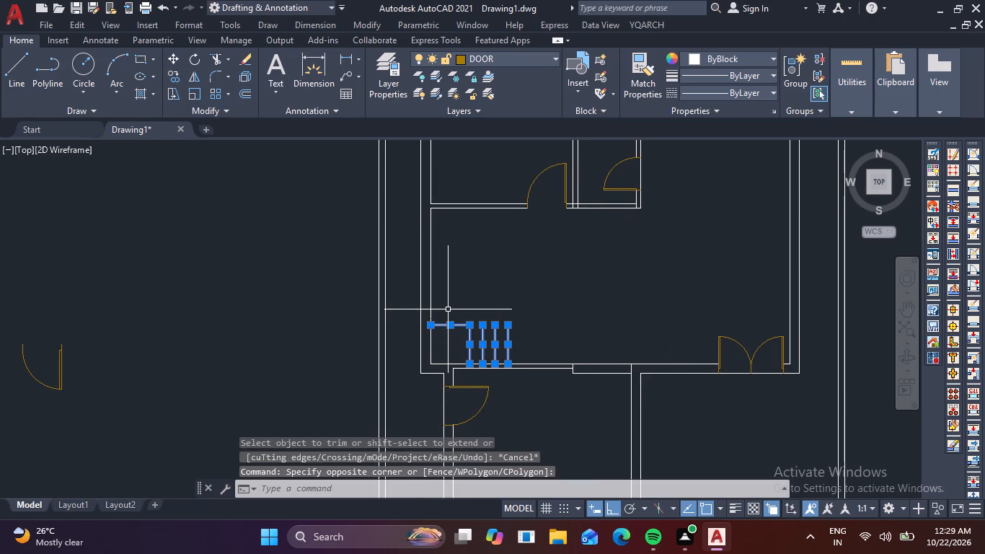
key("m")
key("i")
key("space")
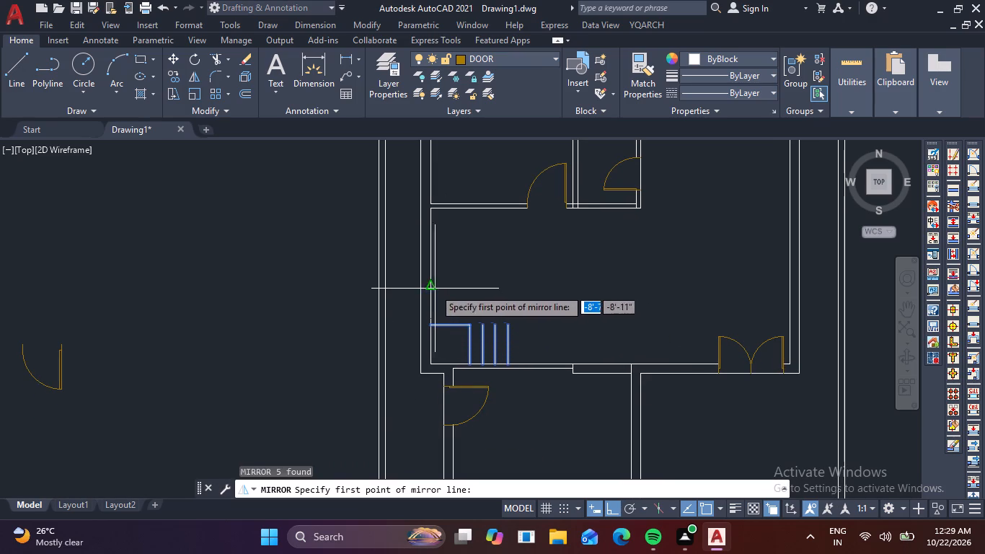
left_click(433, 289)
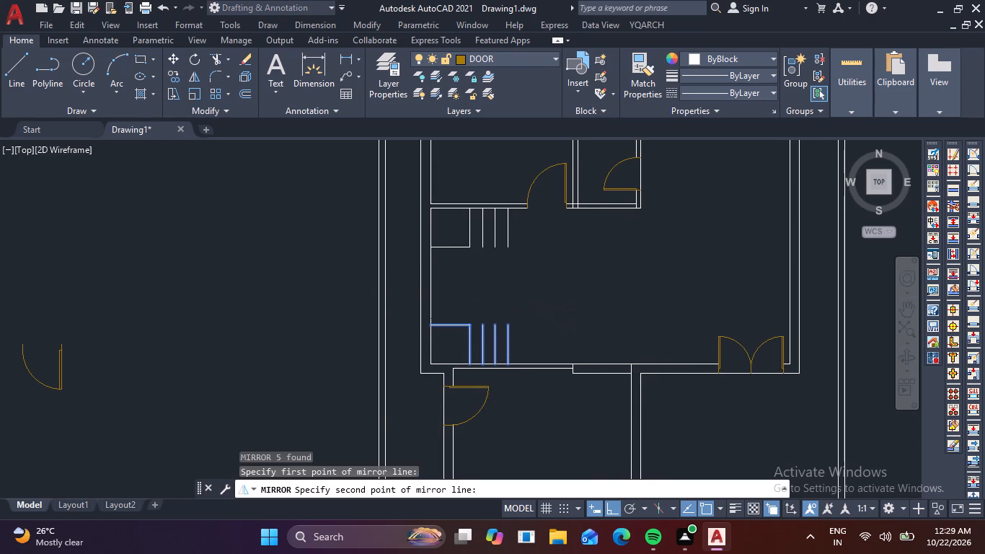
left_click(580, 293)
key("space")
Offset the lower landing's top line 1' upward repeatedly to make five tread lines between the two landings.
scroll(512, 217, "up", 4)
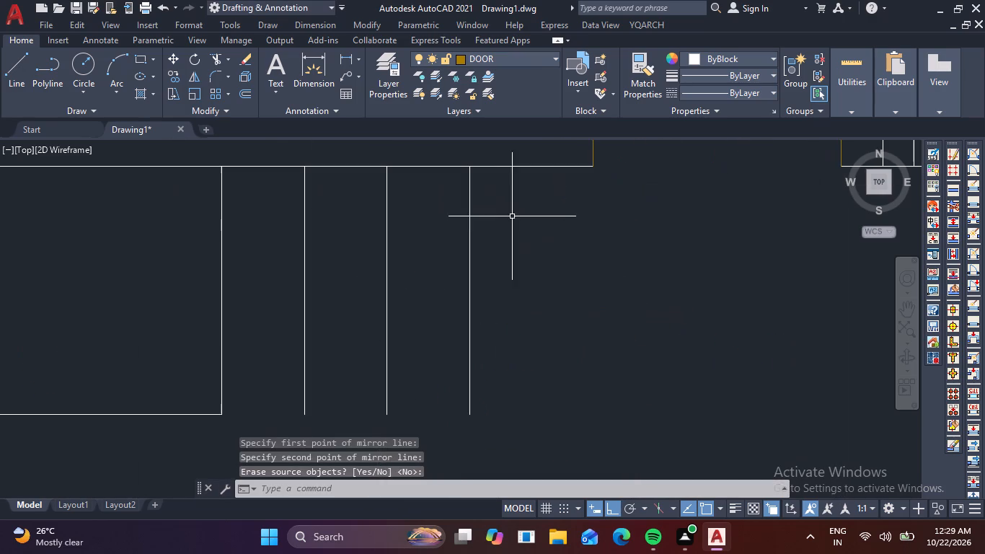
scroll(570, 254, "down", 3)
middle_click_drag(583, 309, 584, 283)
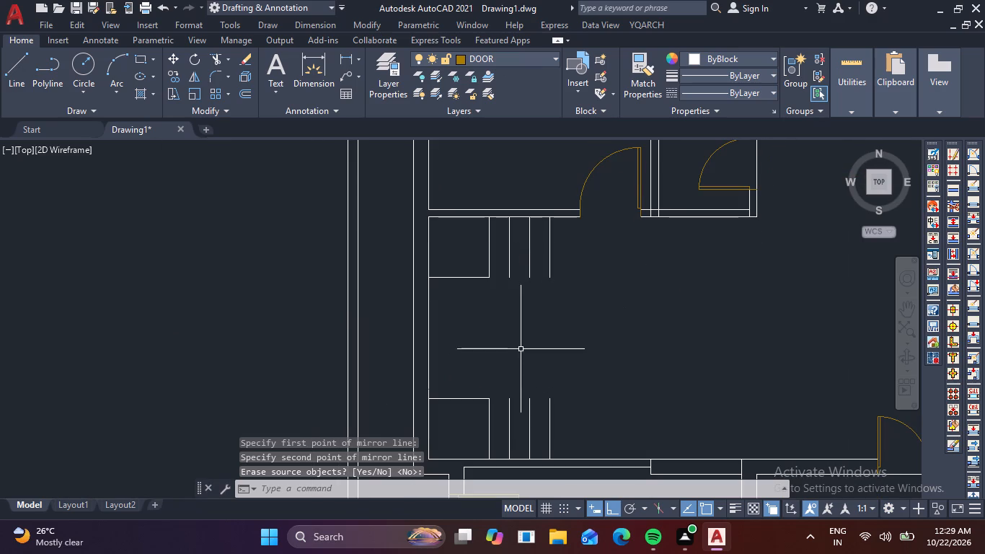
key("o")
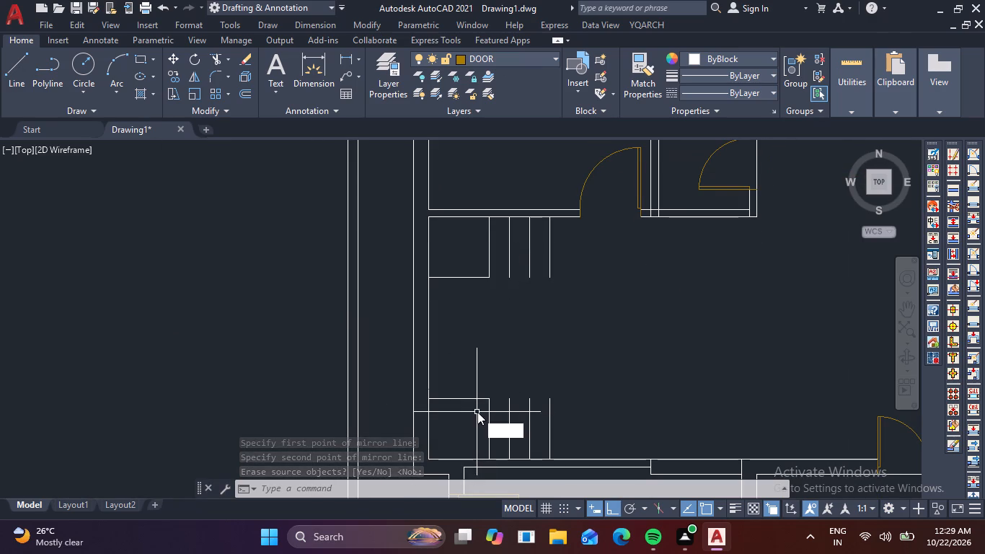
key("space")
key("space")
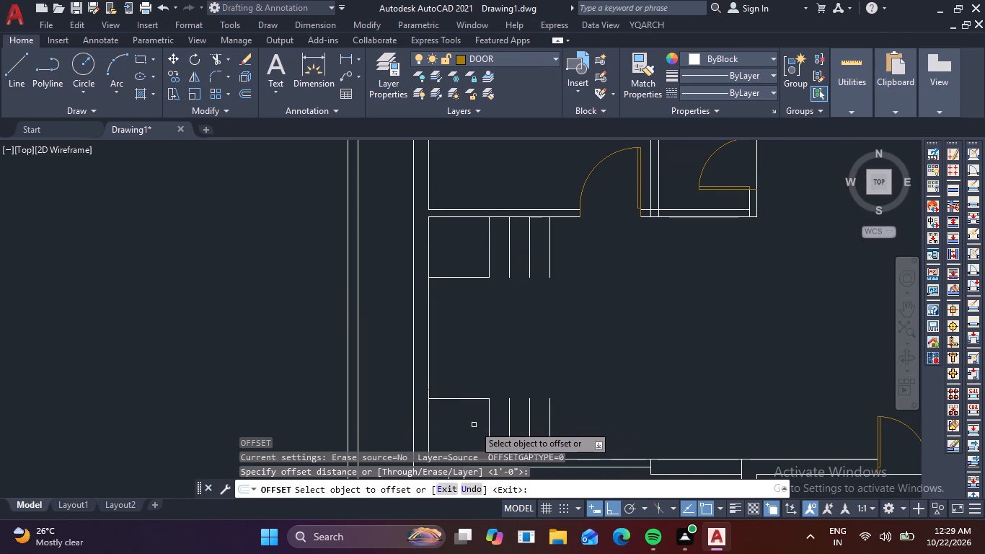
left_click(470, 400)
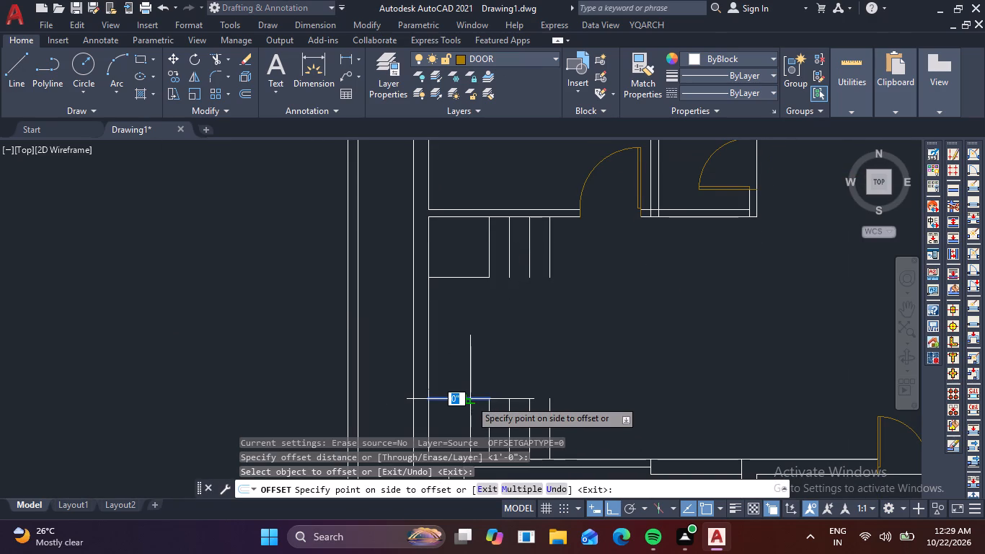
right_click(470, 400)
left_click(530, 272)
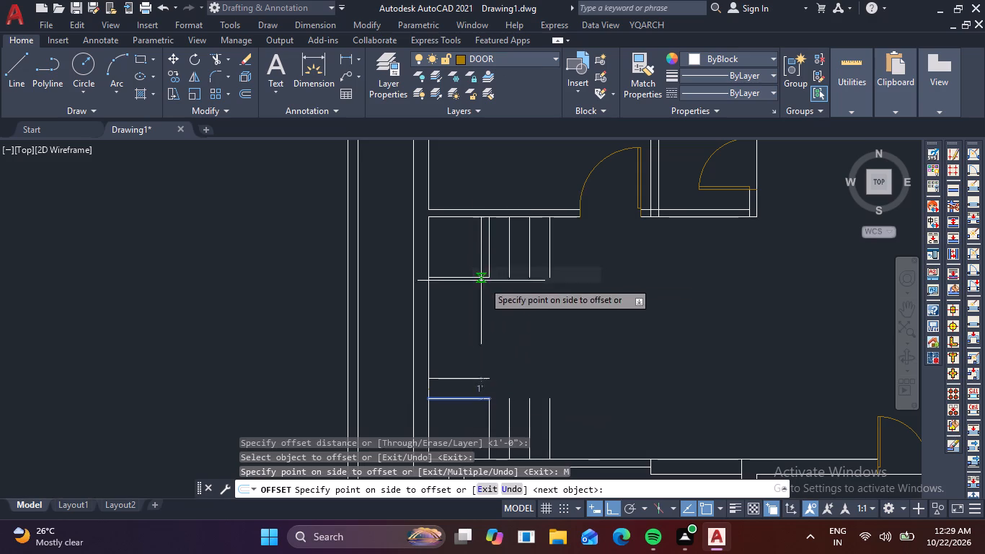
left_click(459, 258)
left_click(463, 250)
left_click(467, 244)
left_click(472, 240)
left_click(475, 236)
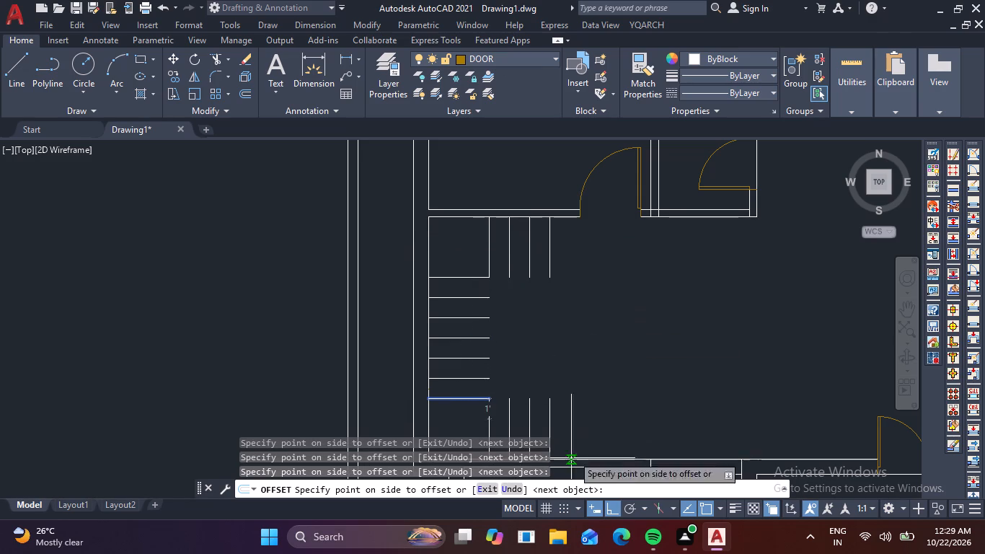
key("Escape")
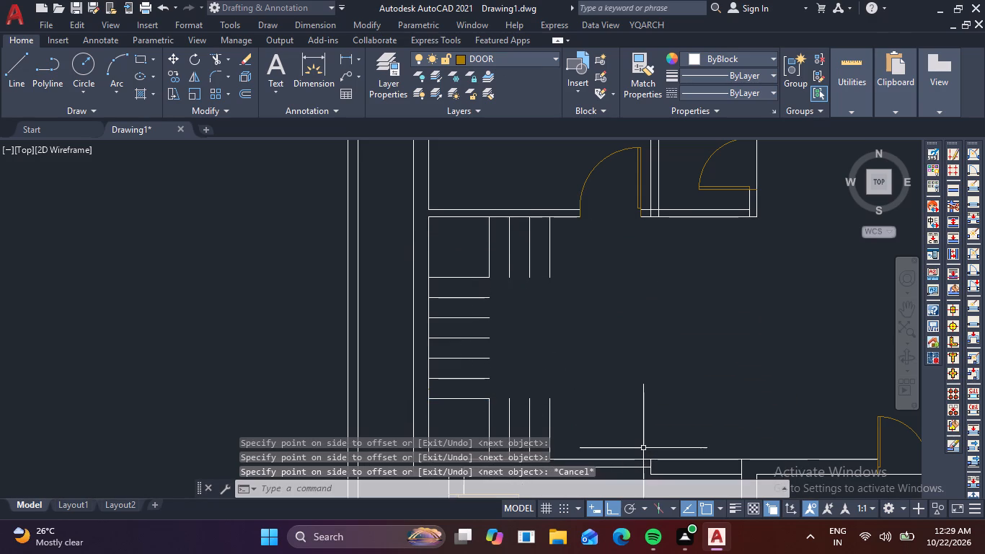
Draw a continuous line along the open inner edge of the stairs, from the upper flight's last tread to the lower flight's last tread.
key("l")
key("space")
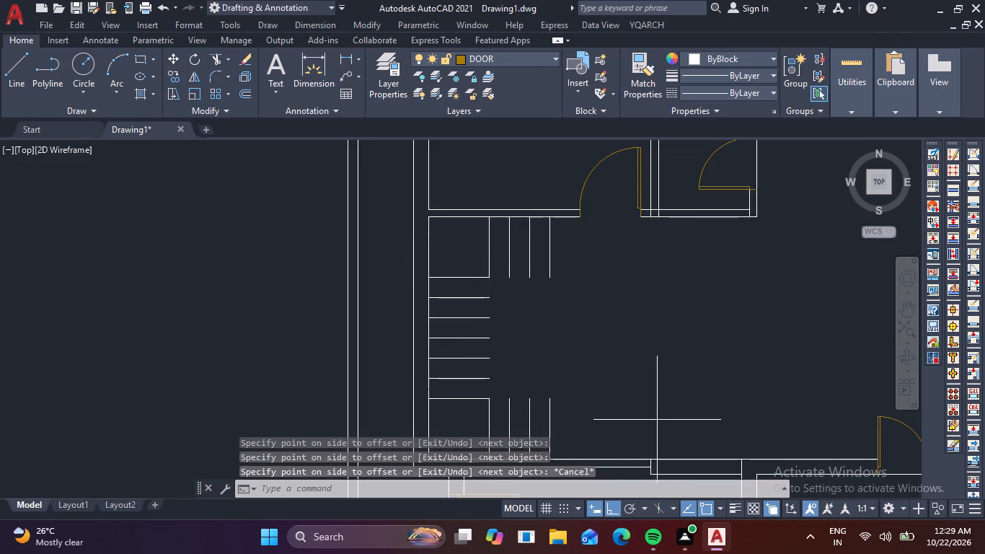
scroll(596, 324, "up", 1)
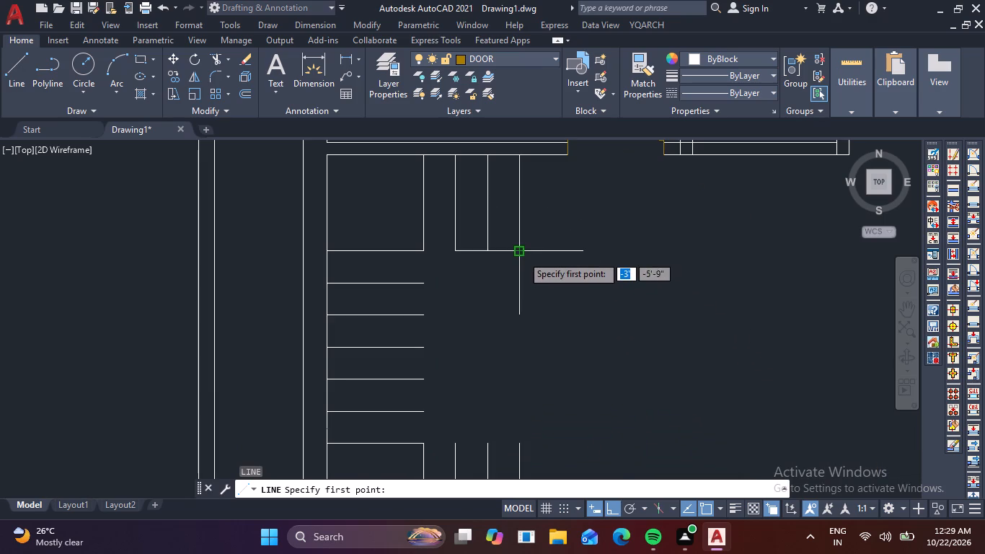
left_click(522, 255)
left_click(424, 253)
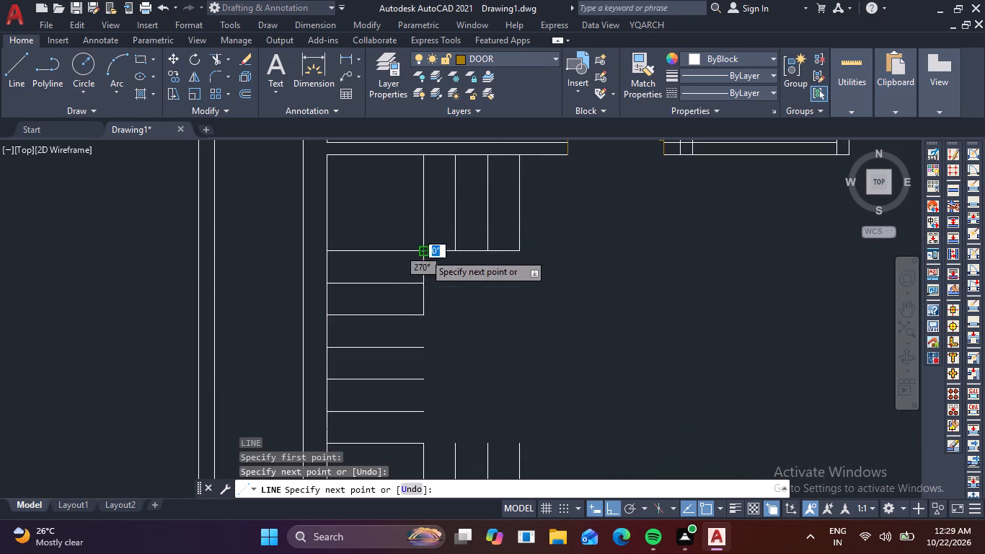
left_click(422, 447)
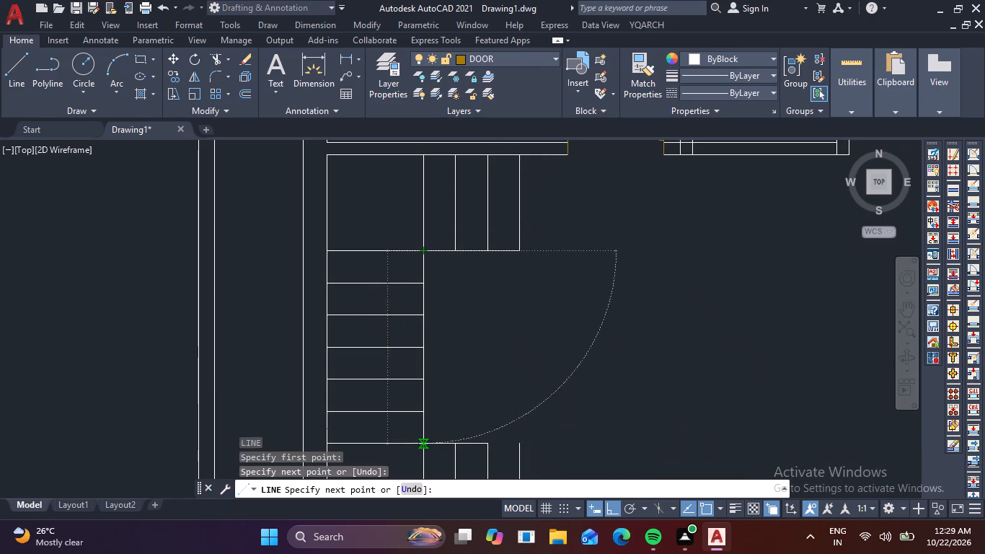
left_click(518, 445)
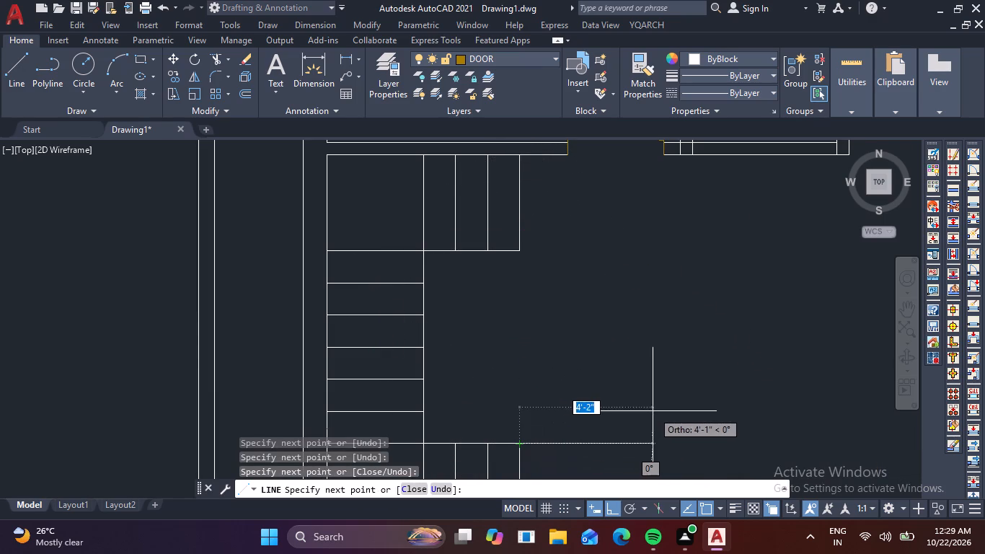
key("Escape")
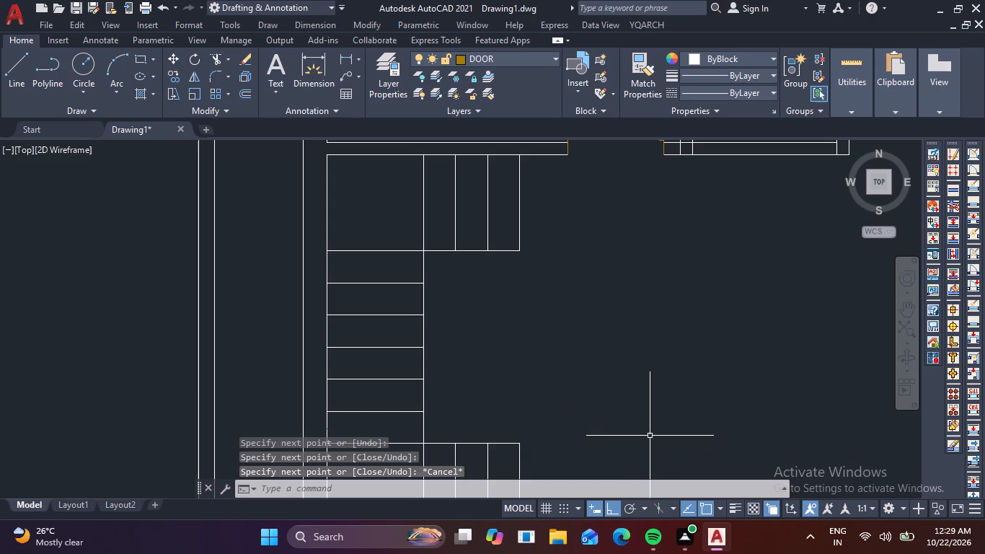
Offset the upper flight's inner edge line 1" twice toward its treads.
key("o")
key("space")
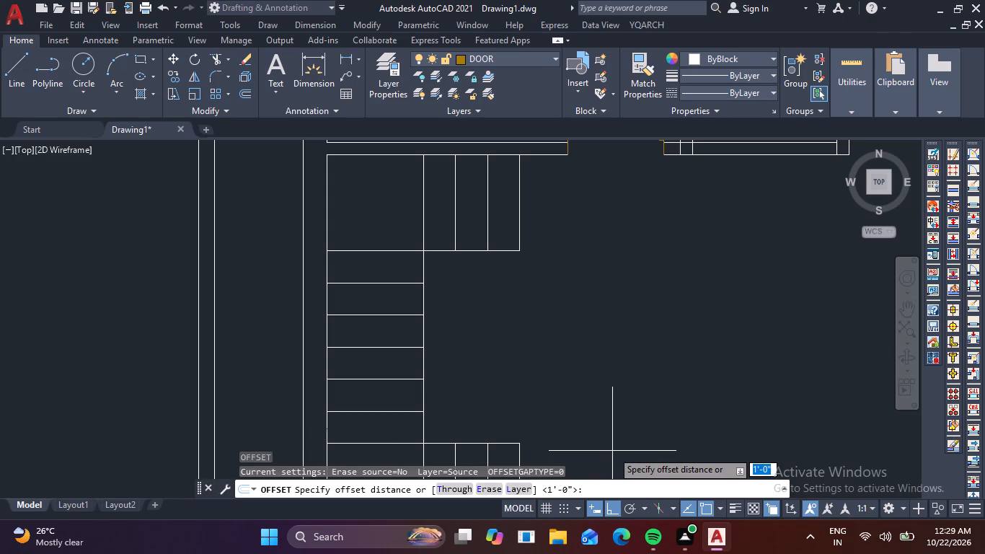
key("1")
key("space")
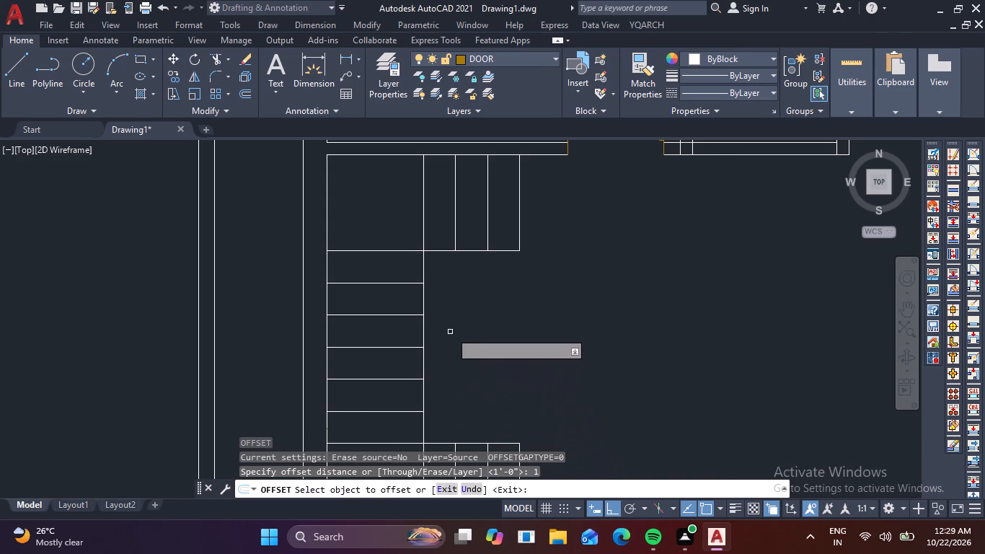
left_click(453, 250)
left_click(461, 226)
scroll(477, 244, "up", 2)
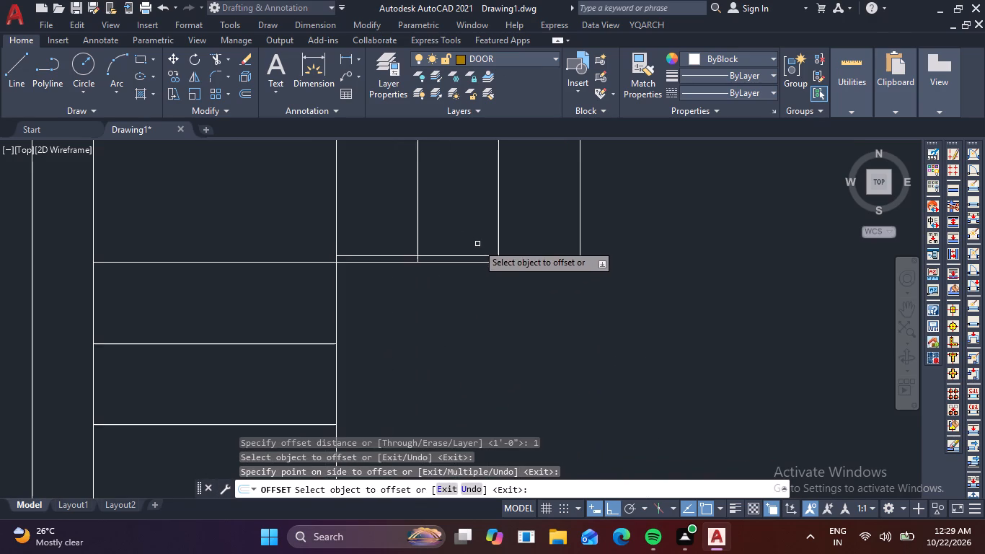
left_click(478, 252)
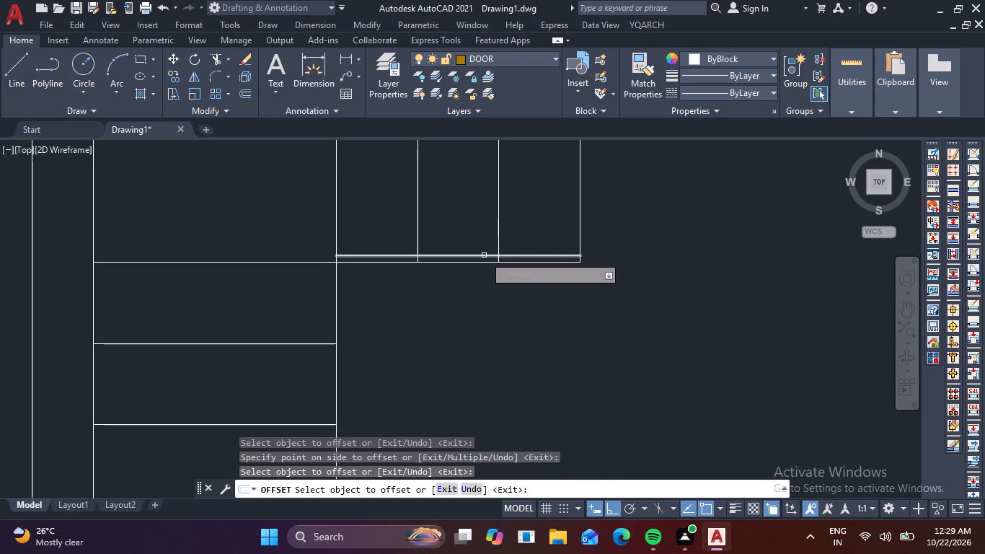
left_click(484, 255)
left_click(488, 212)
Offset the middle flight's vertical edge line 1" twice toward its treads.
scroll(362, 304, "down", 1)
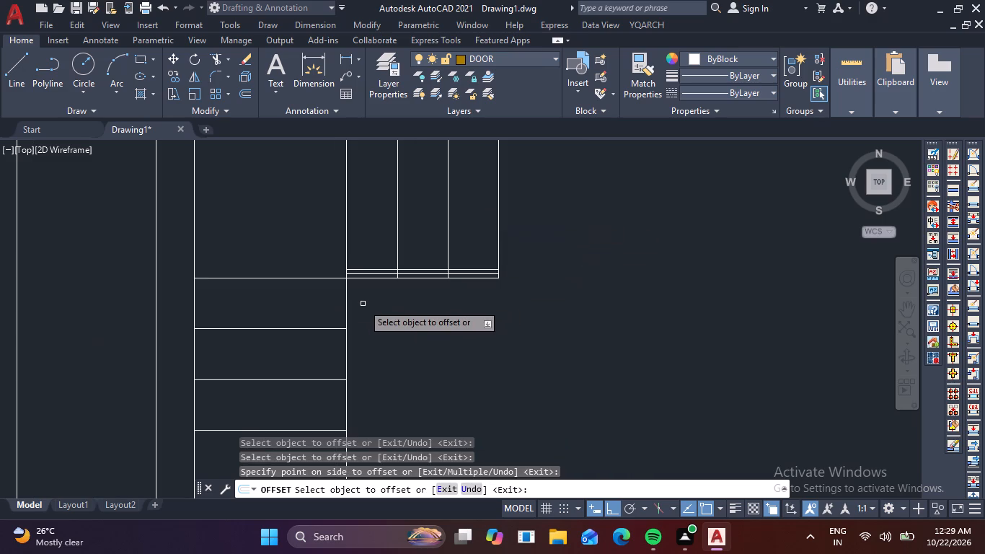
left_click(346, 306)
left_click(283, 324)
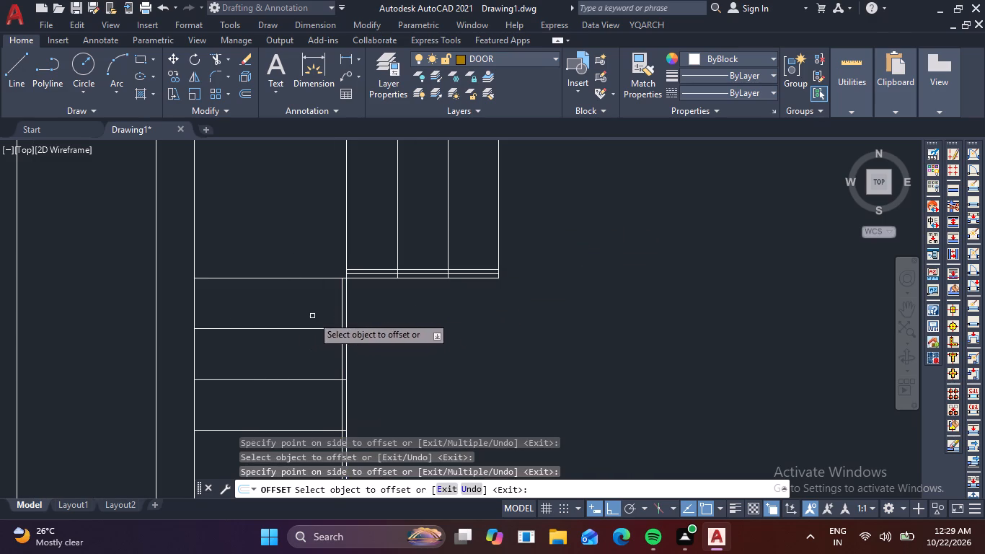
left_click(343, 315)
left_click(265, 334)
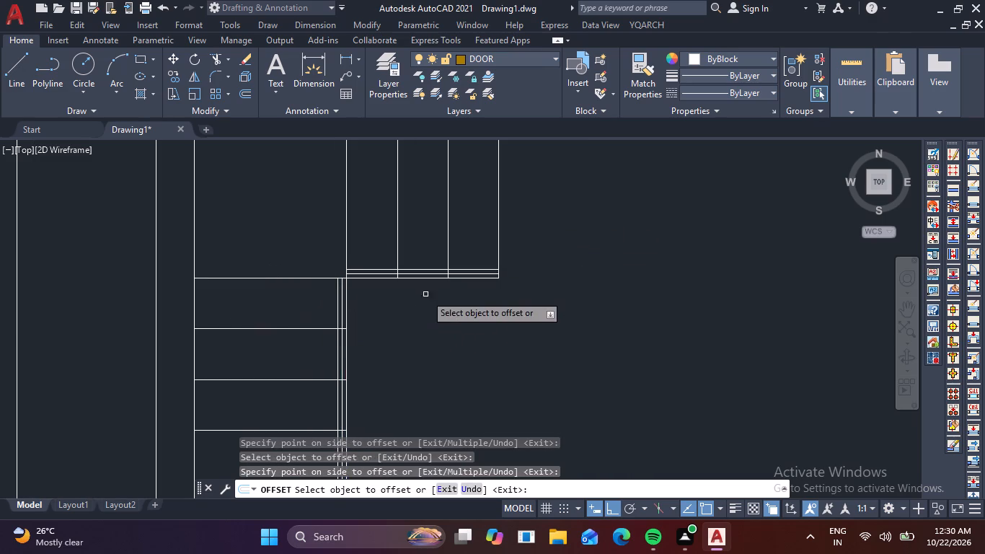
Offset the lower flight's inner edge line 1" twice toward its treads.
scroll(425, 294, "down", 2)
middle_click_drag(451, 426, 428, 335)
scroll(380, 319, "up", 3)
left_click(377, 309)
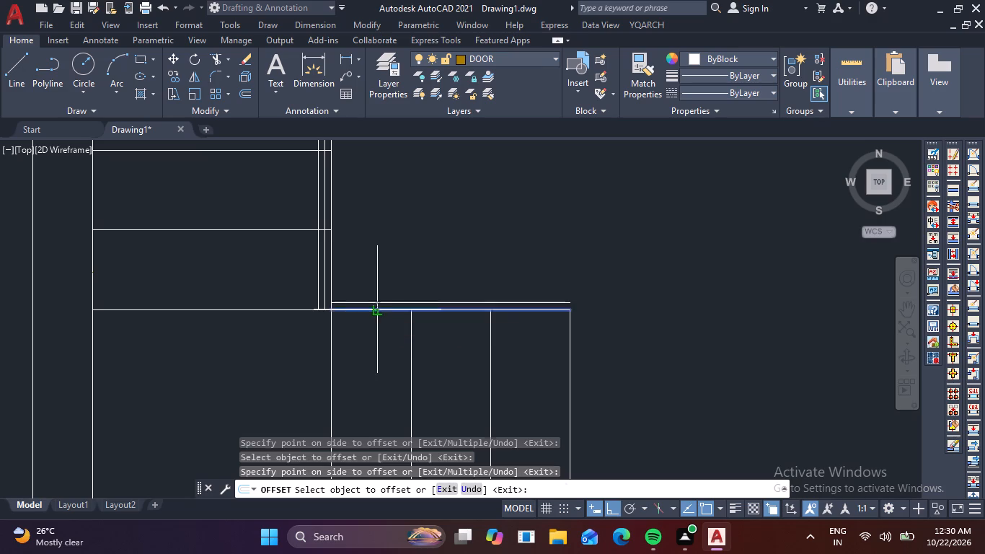
left_click(378, 351)
left_click(380, 317)
left_click(389, 366)
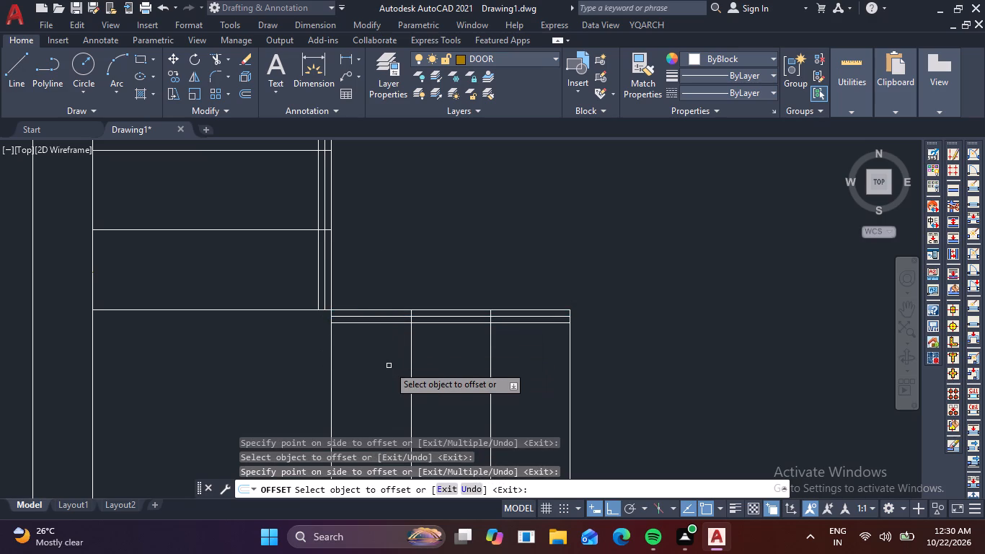
key("Escape")
key("Escape")
Fillet the two offset rail lines of the middle and lower flights into square corners, using radius 0 and the Multiple option.
key("f")
key("space")
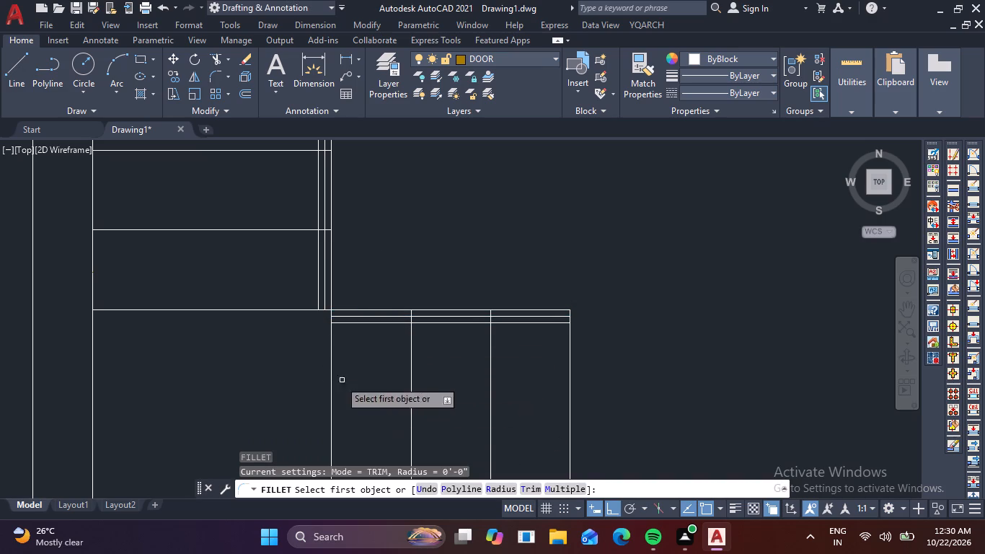
scroll(331, 311, "up", 2)
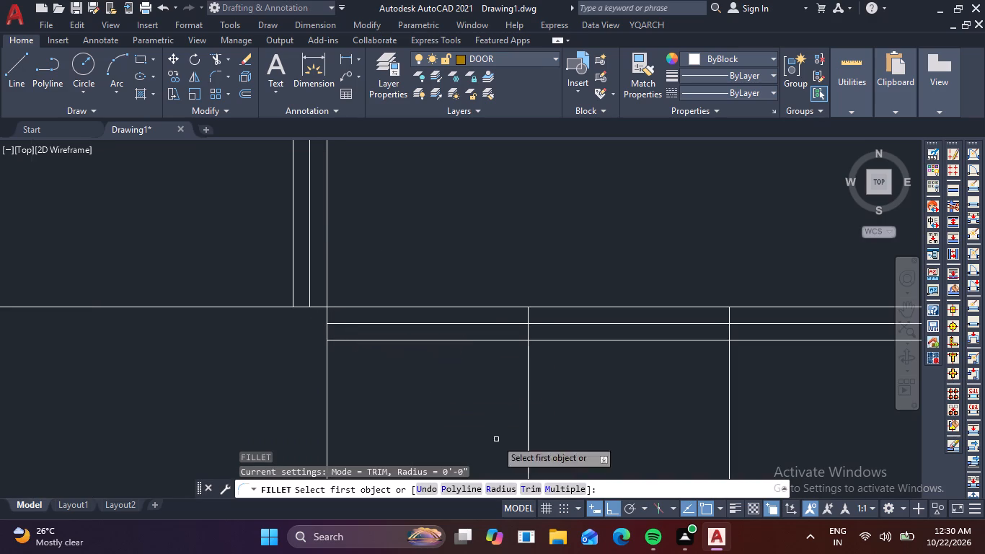
left_click(504, 491)
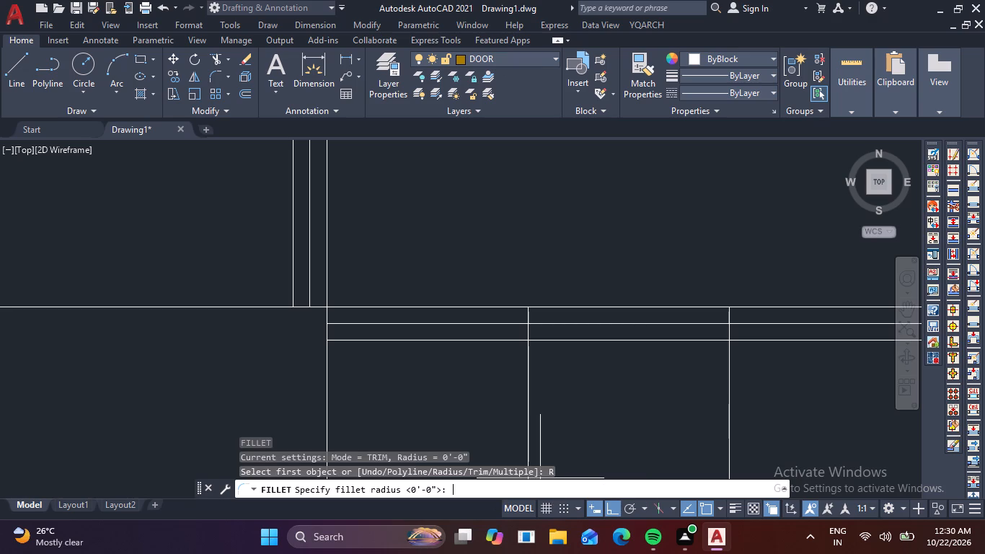
key("0")
key("space")
left_click(580, 496)
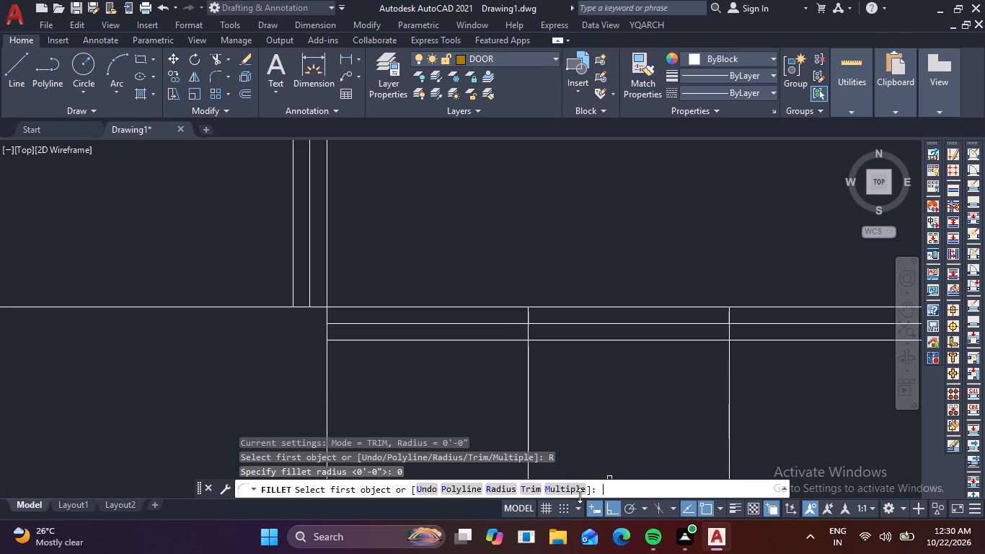
left_click(576, 489)
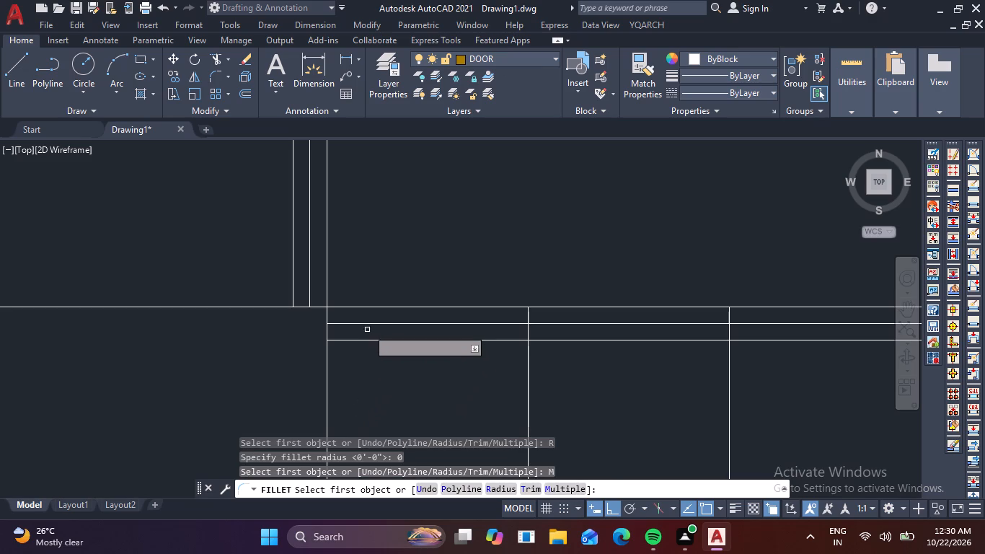
left_click(363, 324)
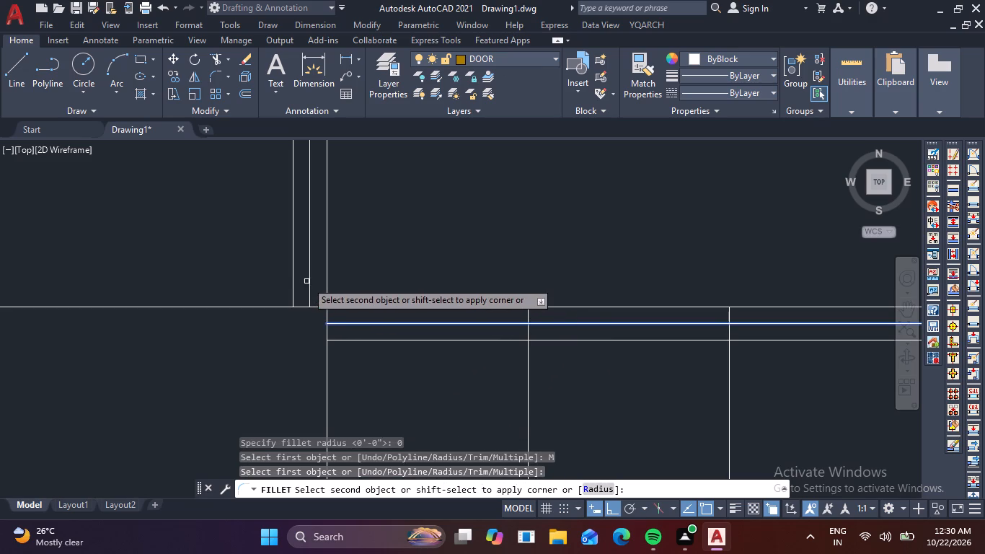
left_click(309, 283)
left_click(347, 340)
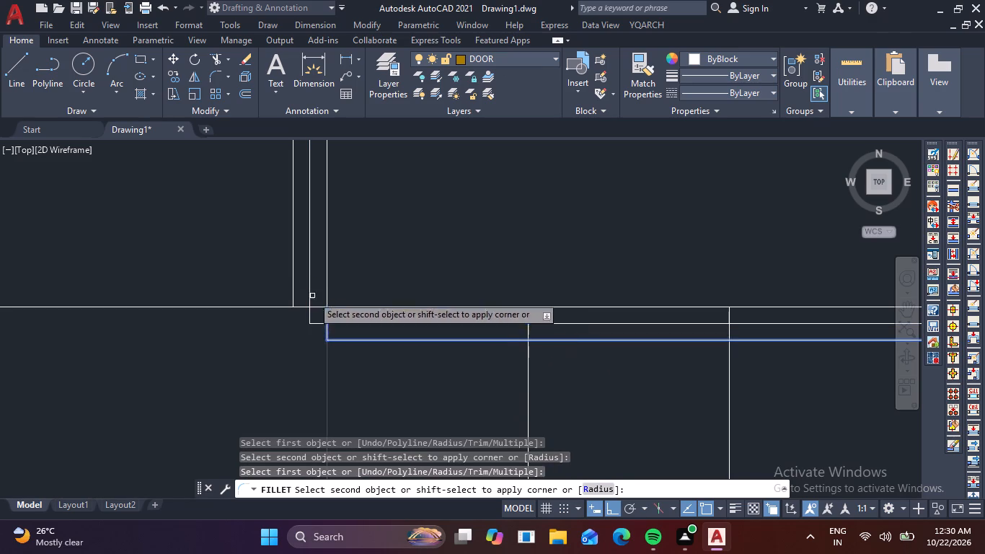
left_click(291, 276)
Fillet the two offset rail lines of the middle and upper flights into square corners with radius 0.
scroll(237, 293, "down", 2)
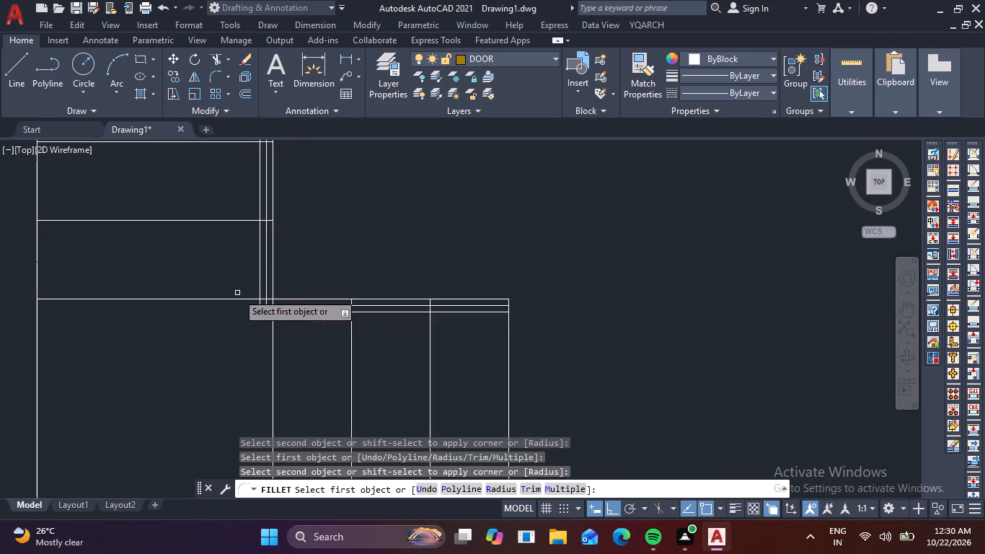
middle_click_drag(241, 265, 237, 449)
middle_click_drag(318, 271, 370, 516)
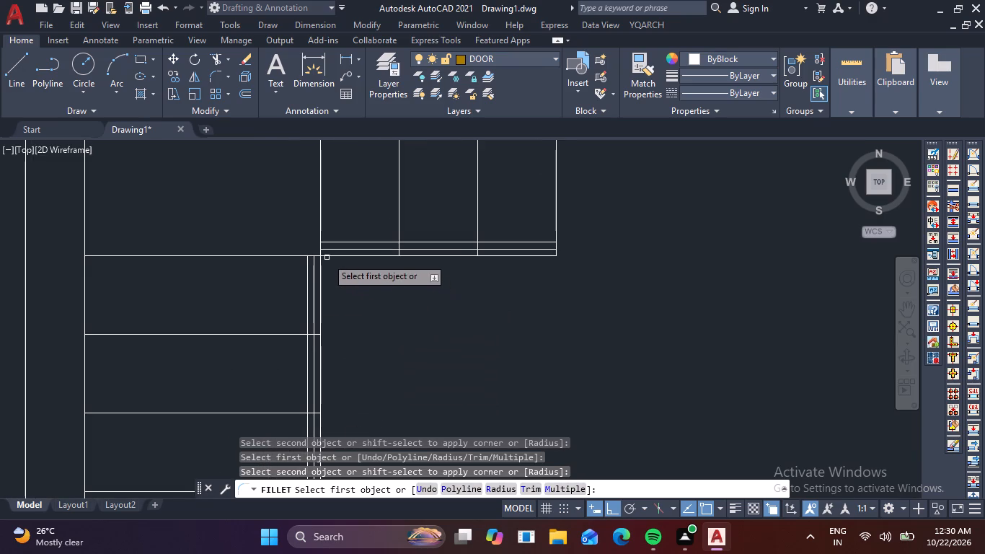
scroll(327, 258, "up", 3)
middle_click_drag(345, 279, 357, 322)
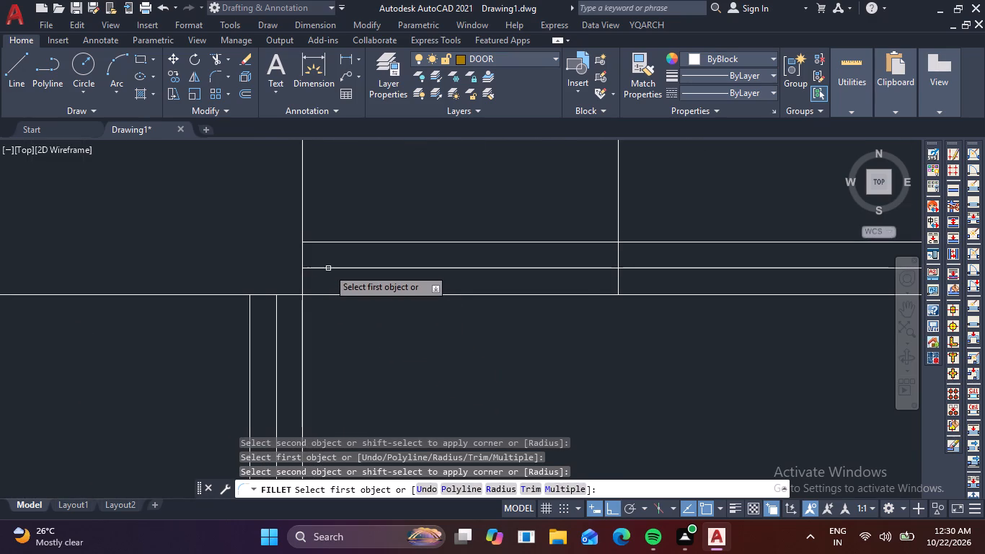
left_click(328, 268)
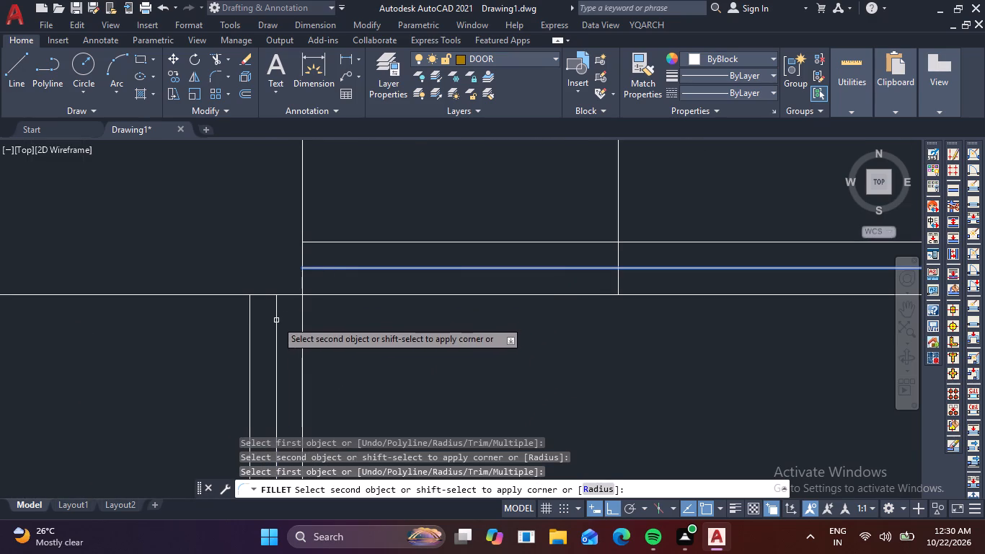
left_click(273, 325)
left_click(274, 324)
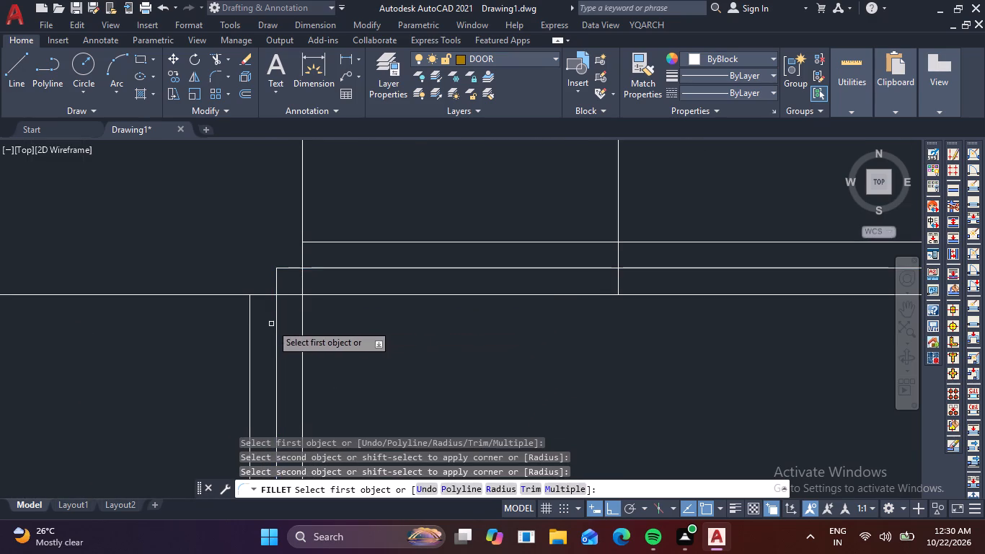
left_click(247, 330)
left_click(252, 331)
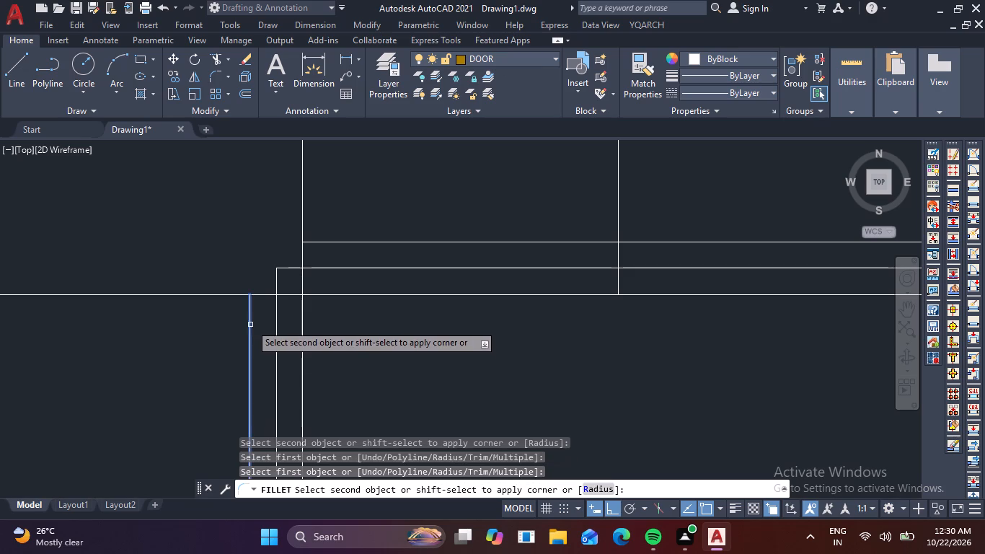
left_click(350, 242)
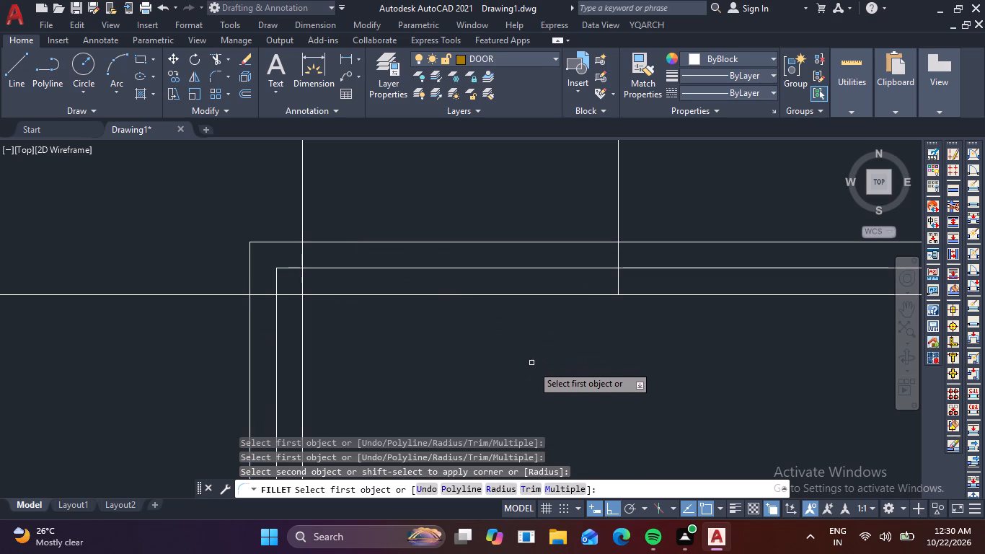
scroll(516, 357, "down", 4)
middle_click_drag(560, 404, 558, 343)
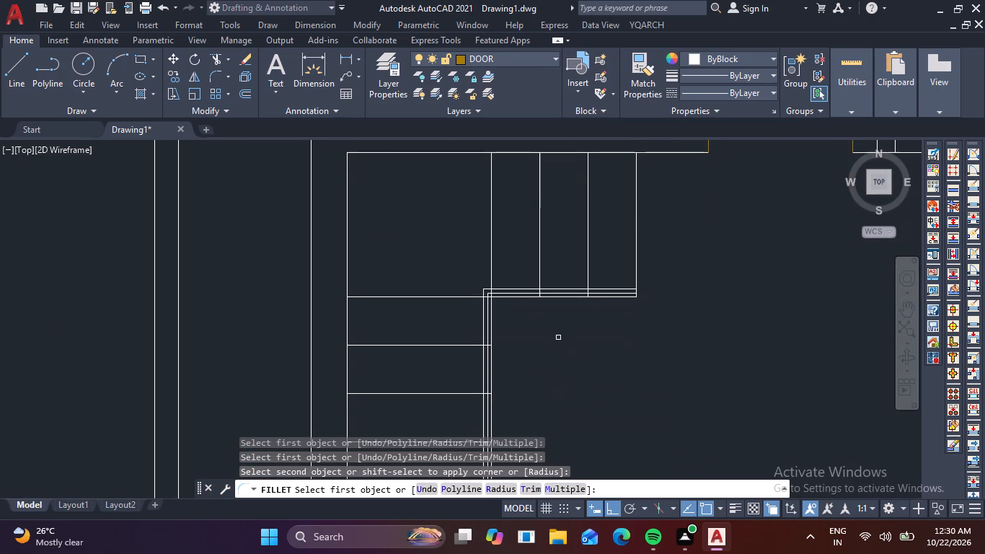
key("Escape")
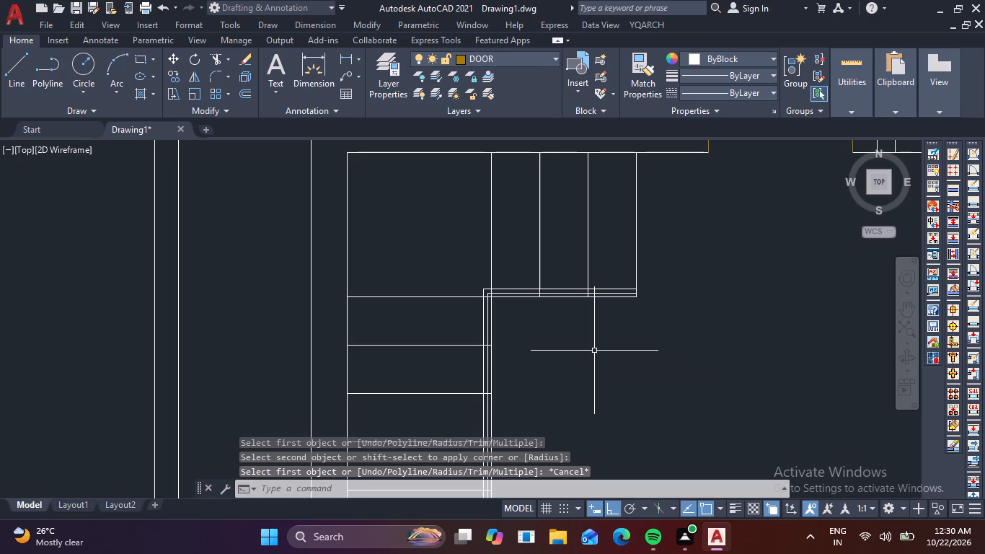
Draw a diagonal line across the upper stair landing, from the railing's inner corner to the landing's outer wall corner.
type("L")
key("space")
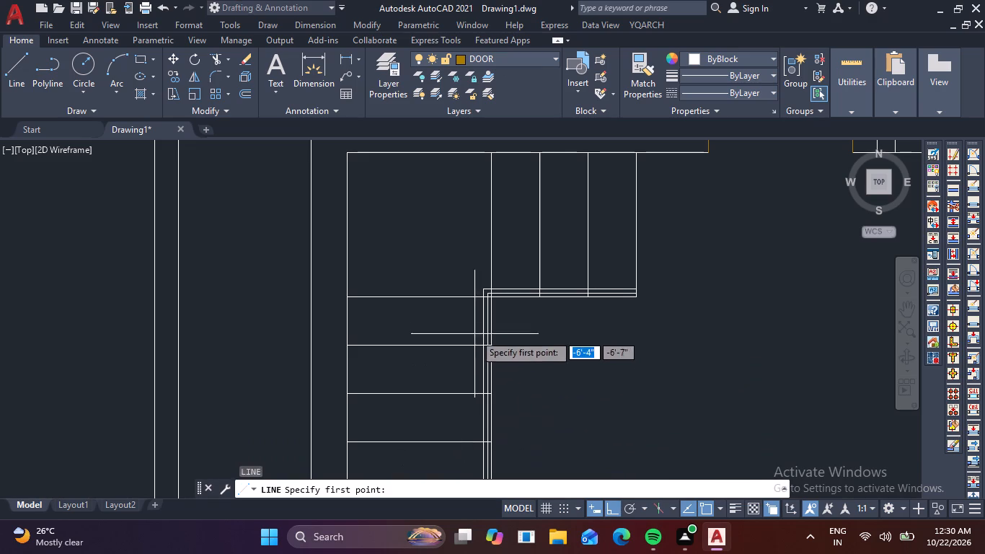
scroll(482, 286, "up", 2)
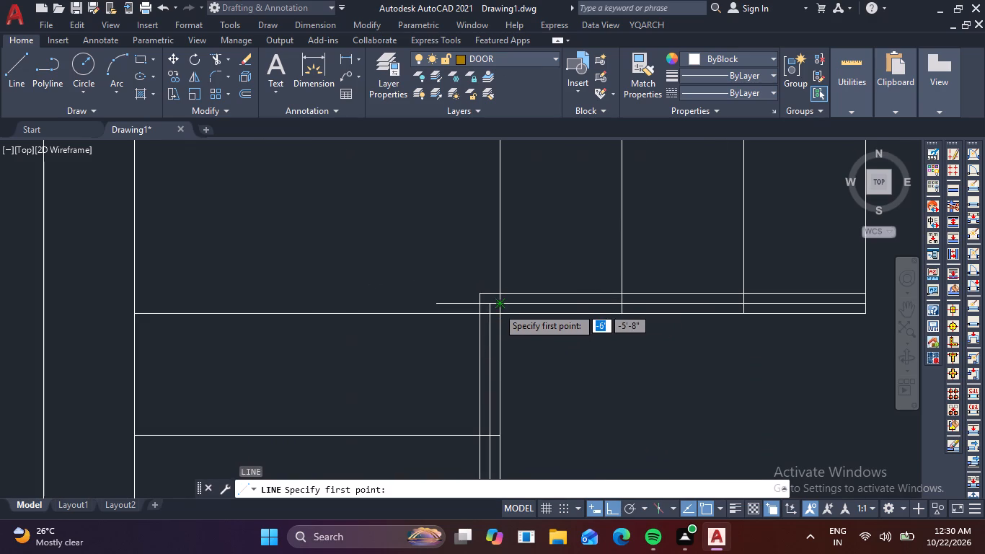
left_click(496, 313)
middle_click_drag(392, 258, 402, 268)
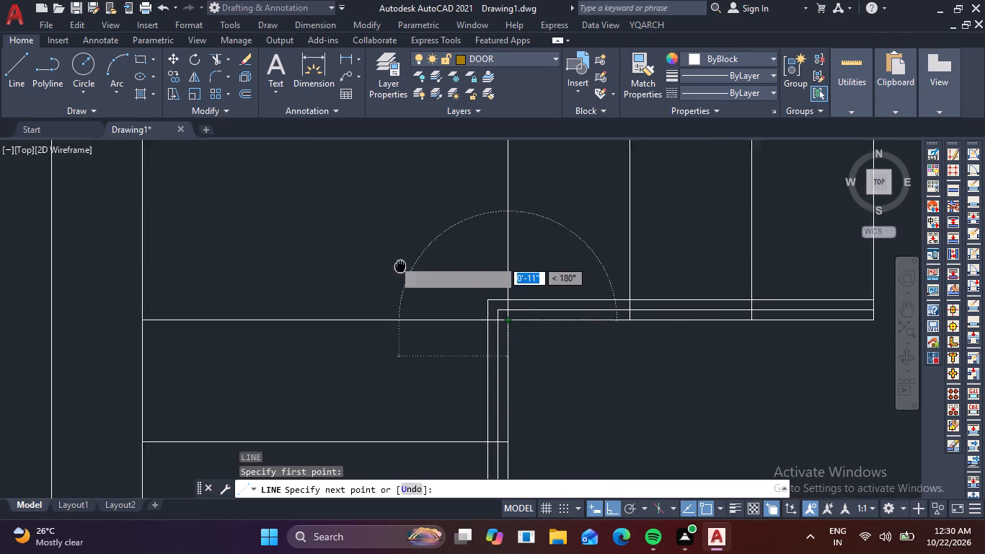
middle_click_drag(402, 268, 449, 373)
middle_click_drag(281, 245, 394, 430)
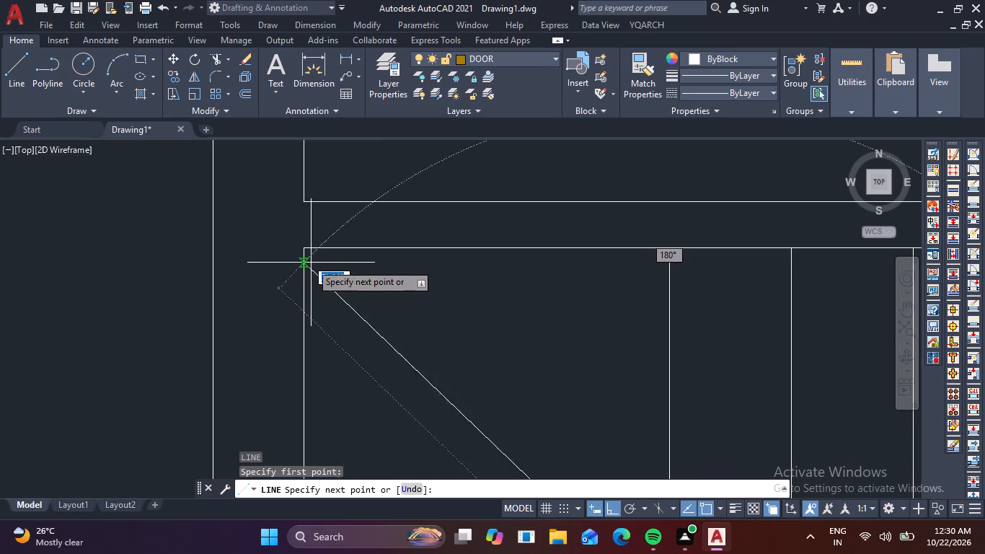
left_click(309, 255)
scroll(456, 307, "down", 1)
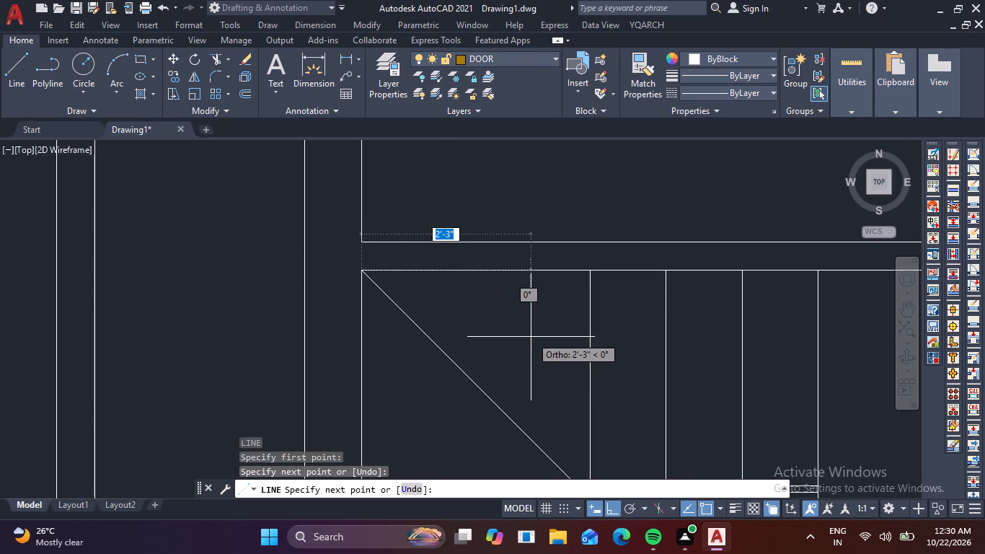
key("space")
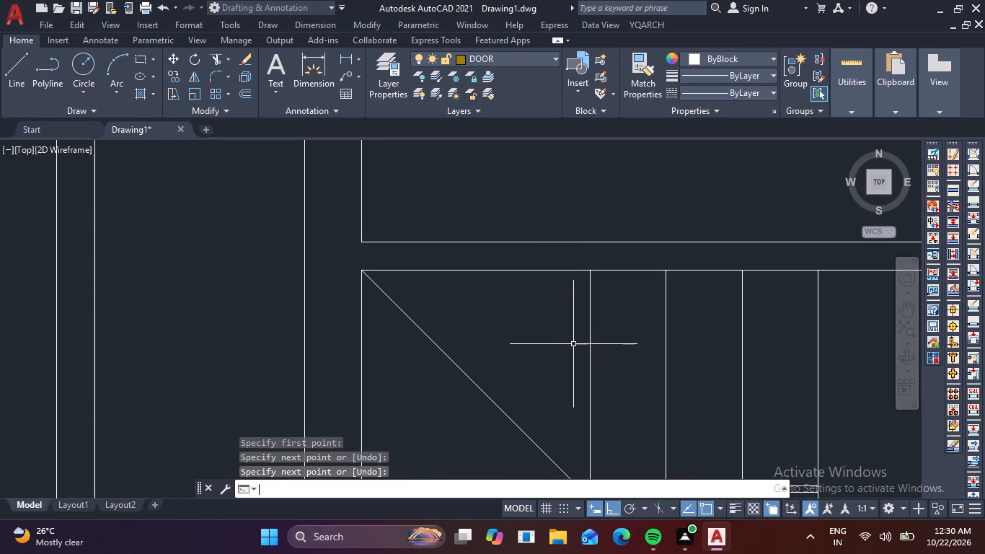
Draw a diagonal line across the lower stair landing, from the outer wall corner to the railing's inner corner.
scroll(571, 365, "down", 2)
middle_click_drag(528, 411, 479, 290)
middle_click_drag(578, 432, 519, 319)
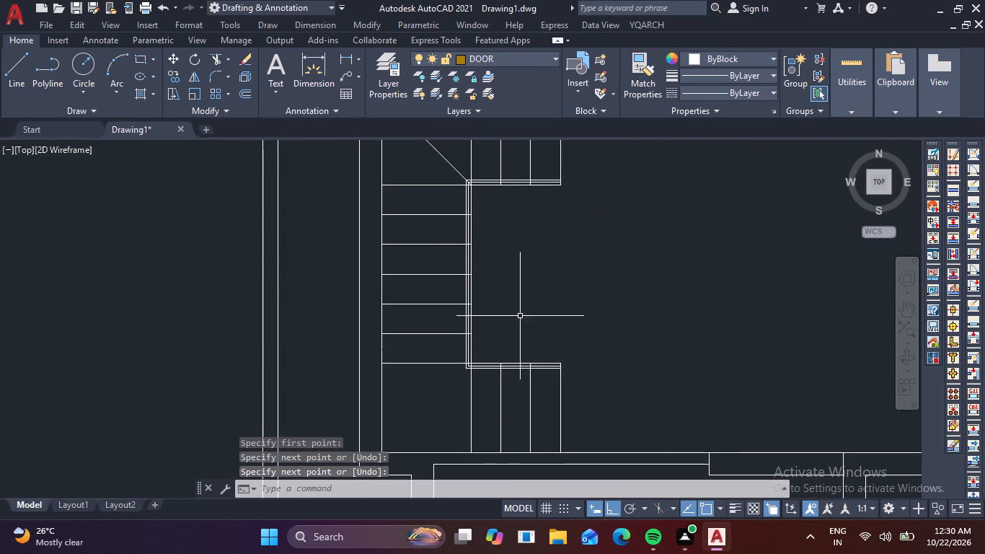
key("space")
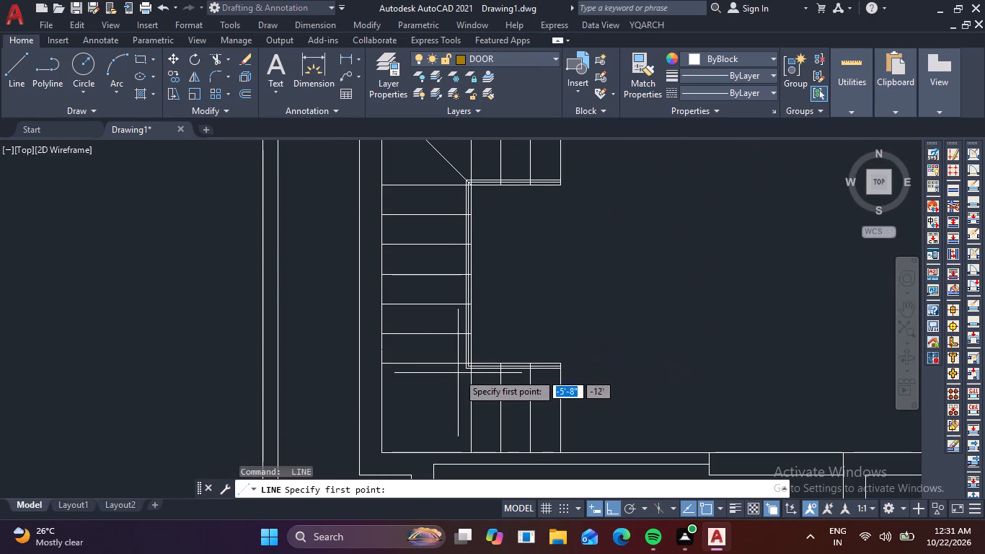
left_click(379, 452)
scroll(493, 354, "up", 3)
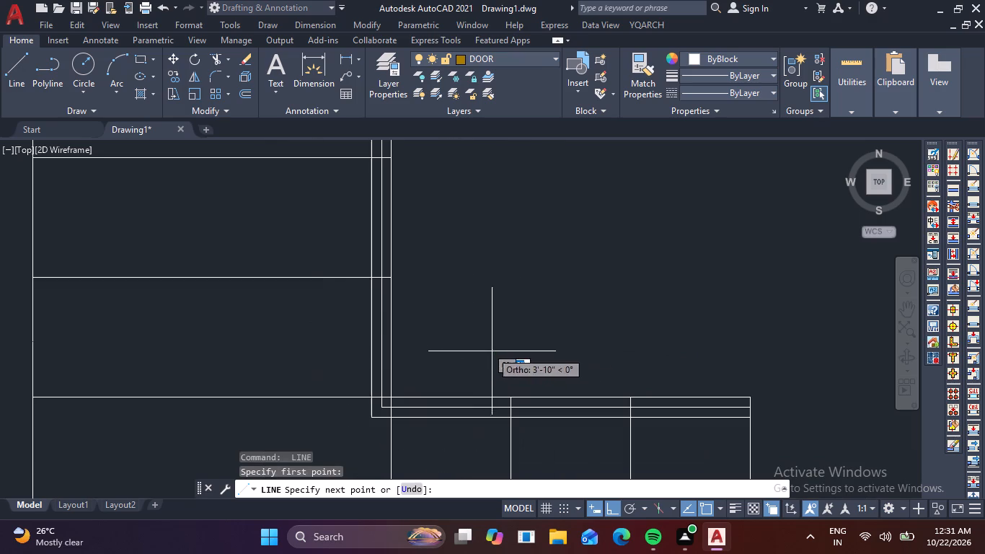
left_click(391, 397)
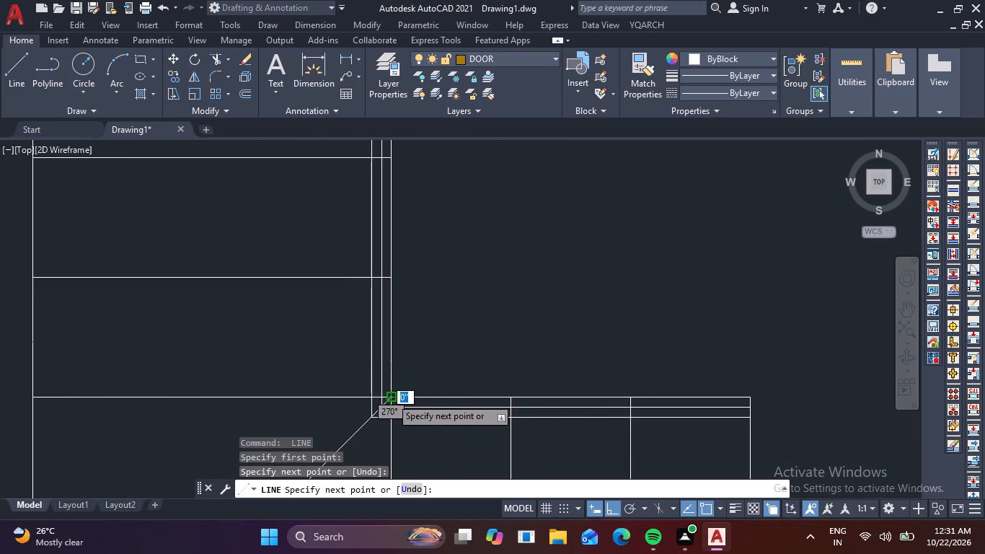
key("space")
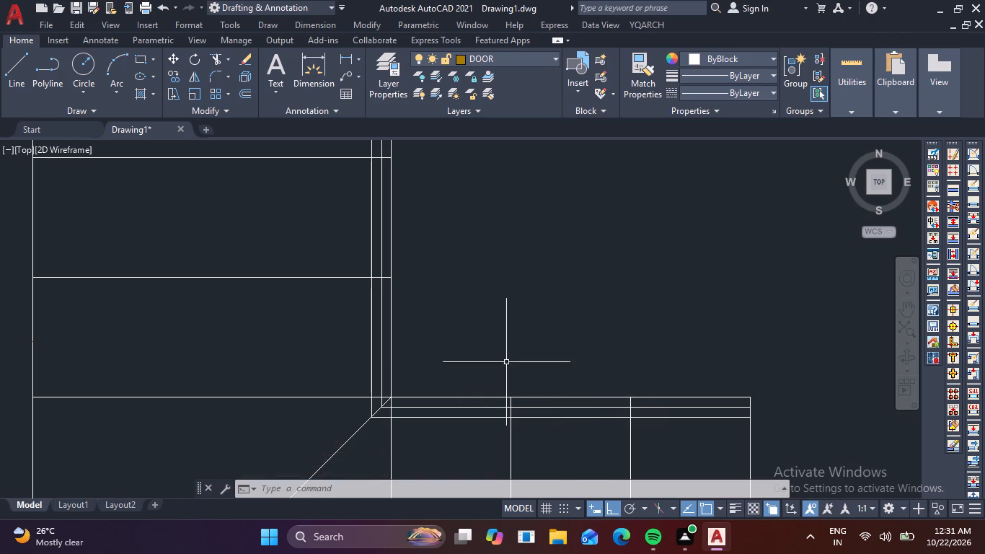
Set the current object colour to the dark blue 41,49,137.
scroll(521, 356, "down", 5)
middle_click_drag(547, 414, 508, 268)
middle_click_drag(508, 428, 512, 428)
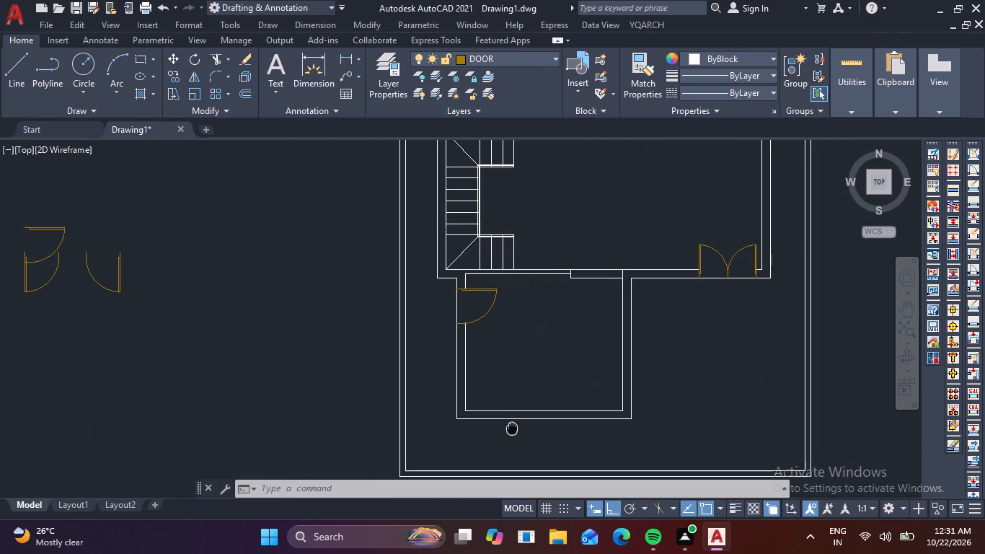
middle_click_drag(512, 428, 498, 340)
scroll(529, 322, "up", 3)
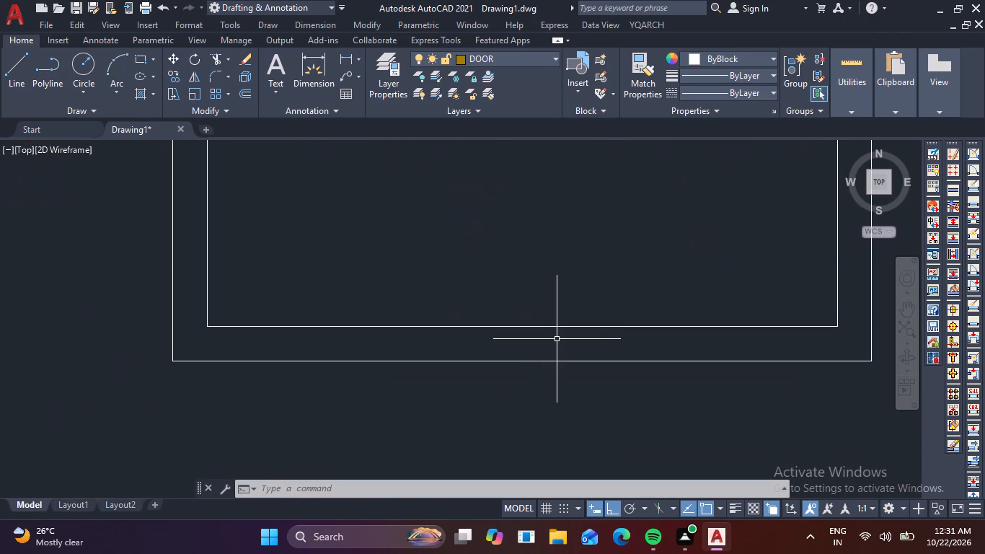
left_click(776, 56)
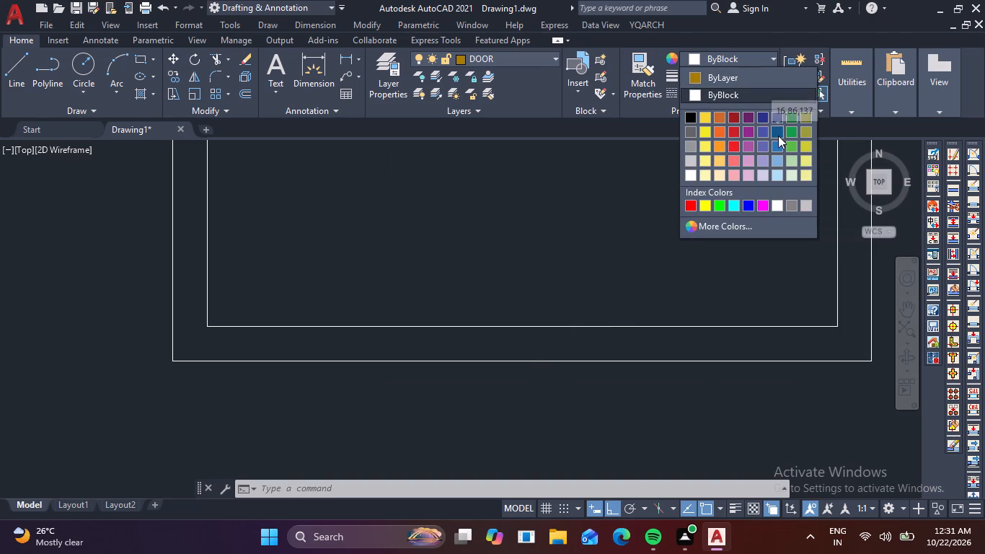
left_click(766, 118)
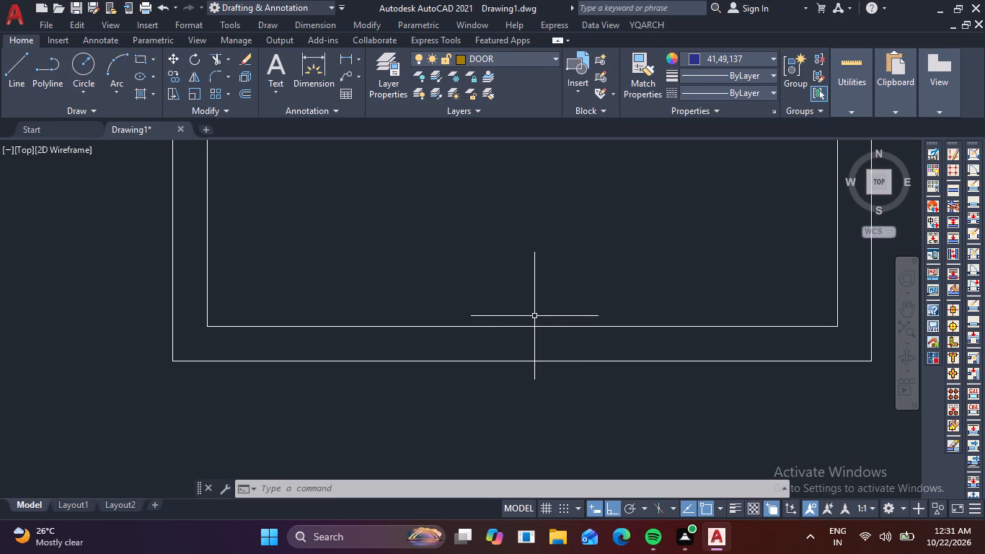
Draw a line across the thickness of the lower room's bottom wall, at the wall's midpoint.
left_click(19, 76)
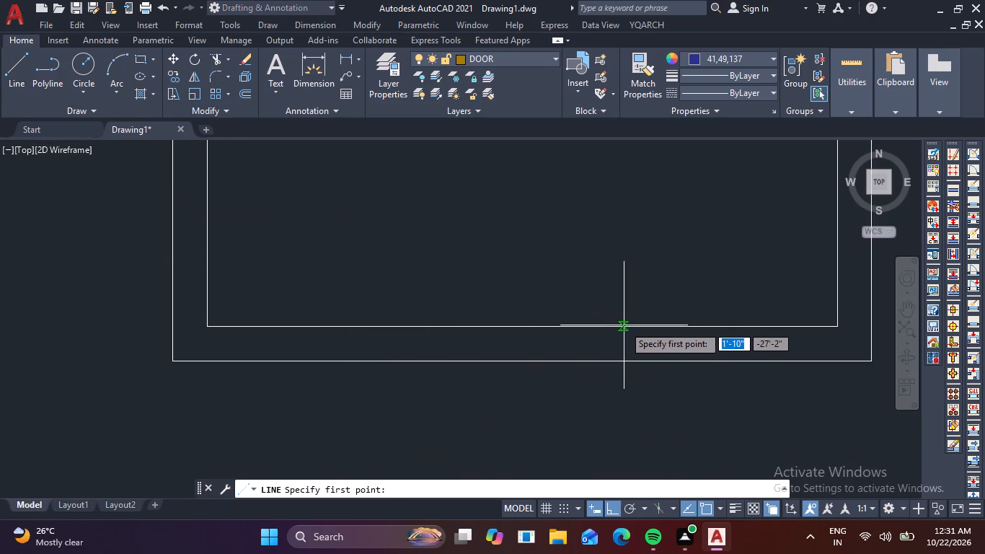
left_click(520, 329)
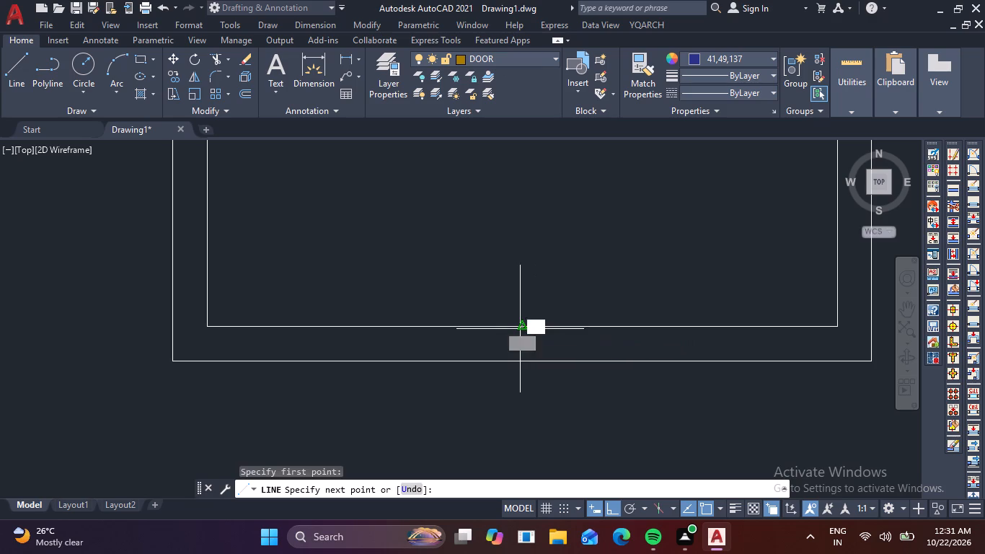
left_click(525, 361)
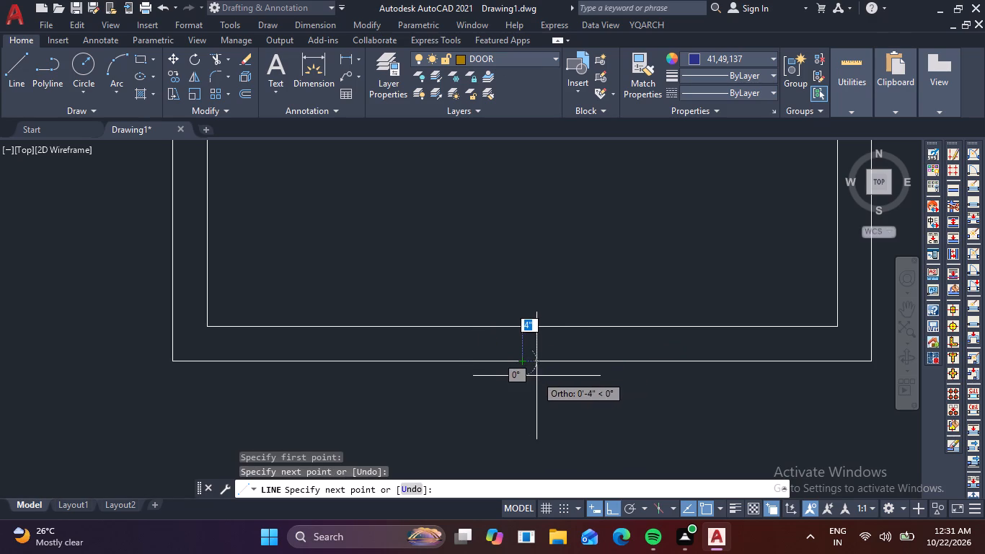
key("space")
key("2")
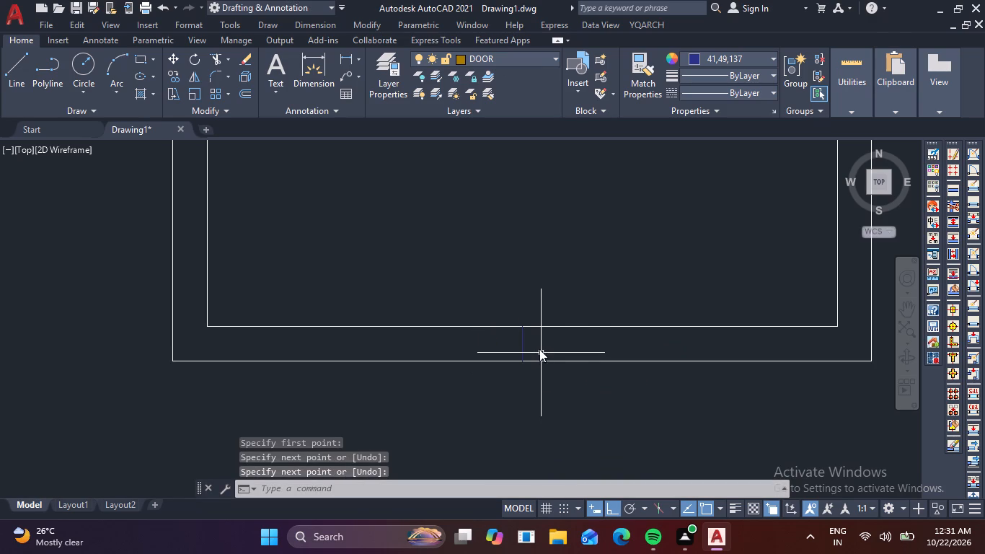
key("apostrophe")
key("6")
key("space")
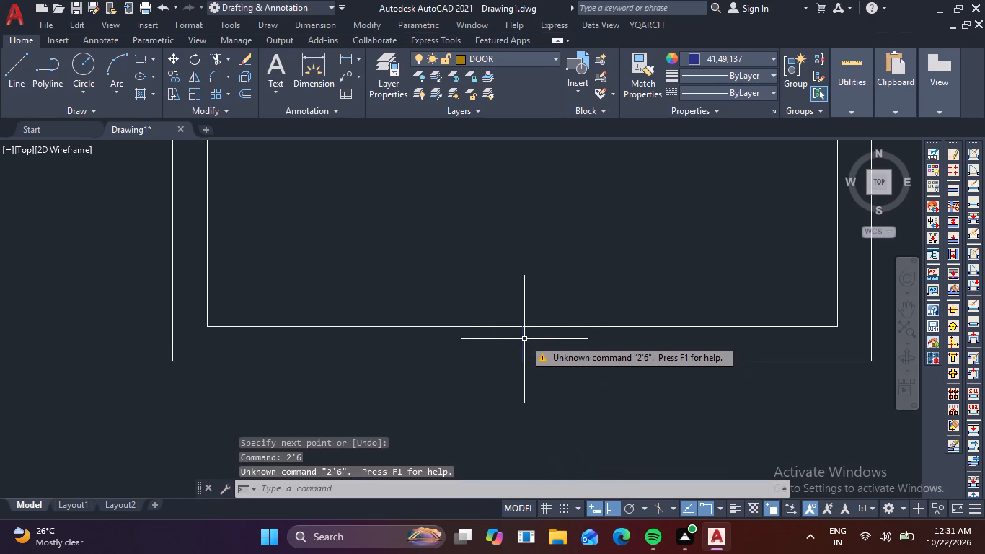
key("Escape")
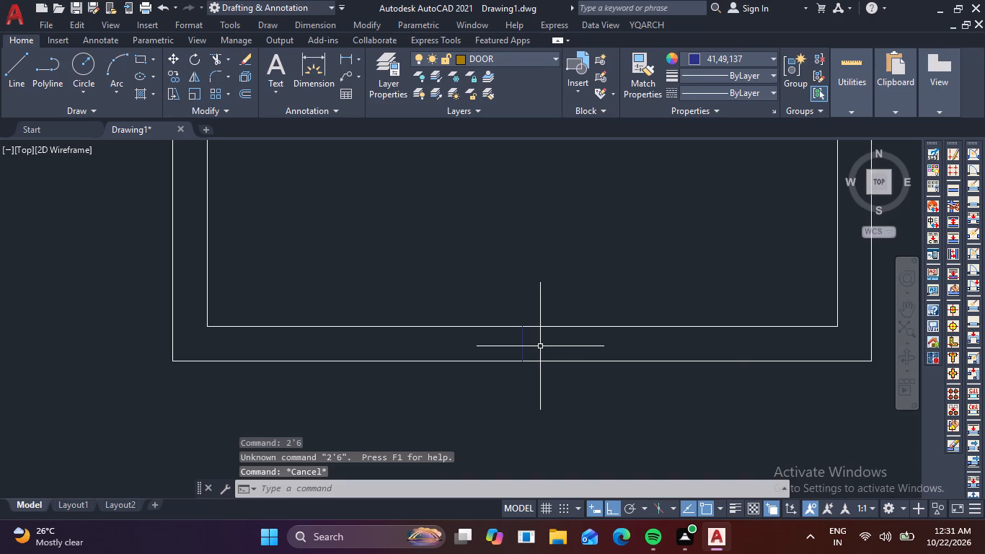
Offset the midpoint line across the lower room's bottom wall by 2'6" to both sides.
key("o")
key("Return")
type("2'")
key("6")
key("space")
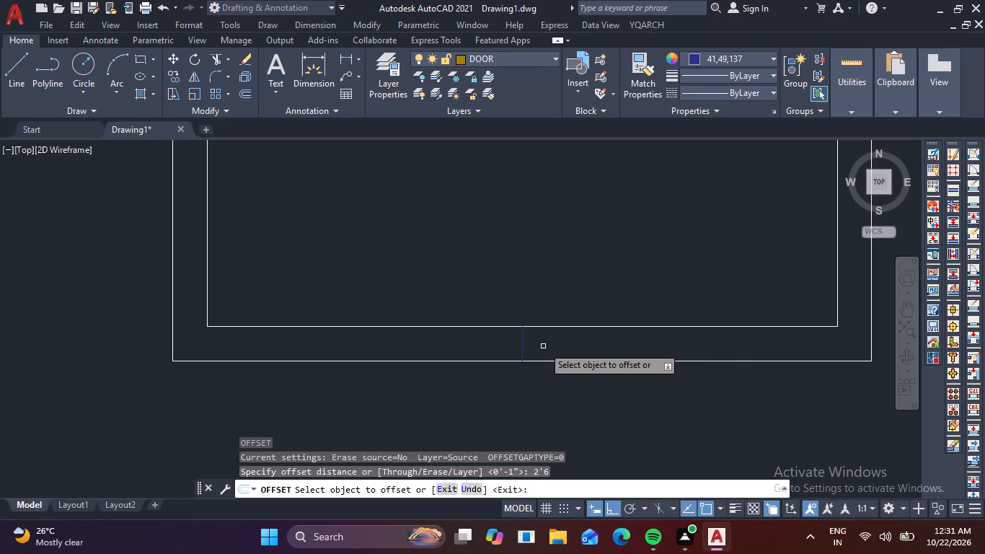
left_click(524, 341)
left_click(626, 357)
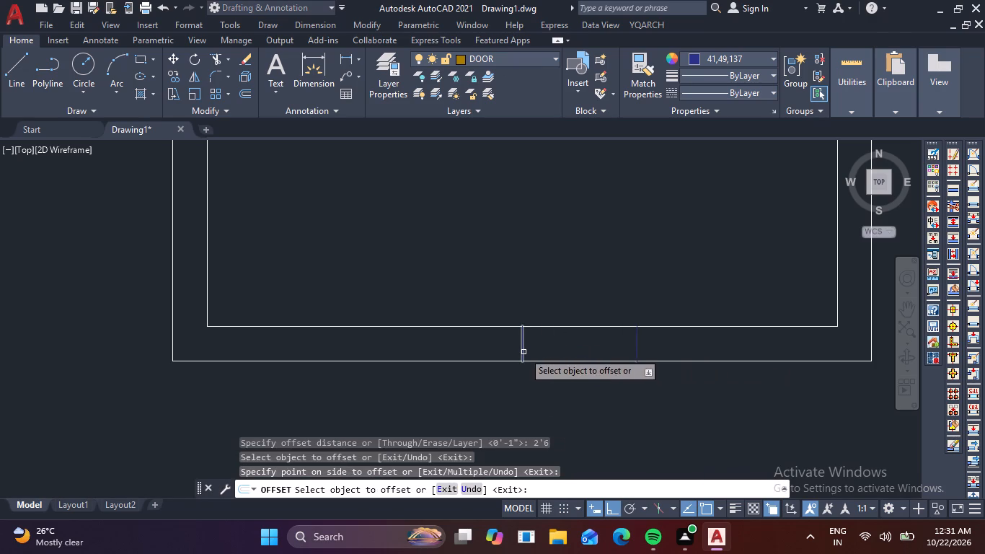
left_click(524, 351)
left_click_drag(363, 372, 352, 375)
key("Escape")
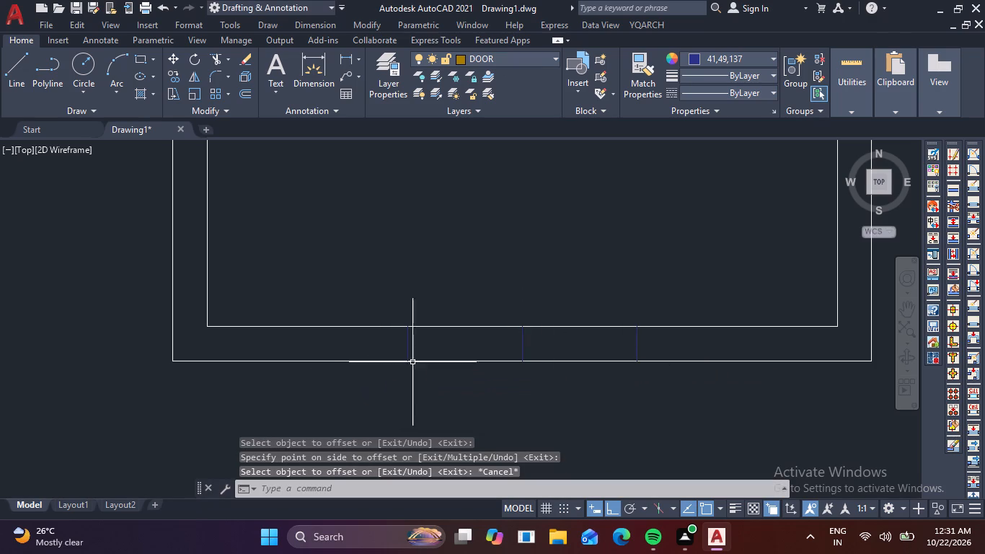
Delete the original centre line between the two offset lines in the bottom wall.
left_click(522, 348)
key("Delete")
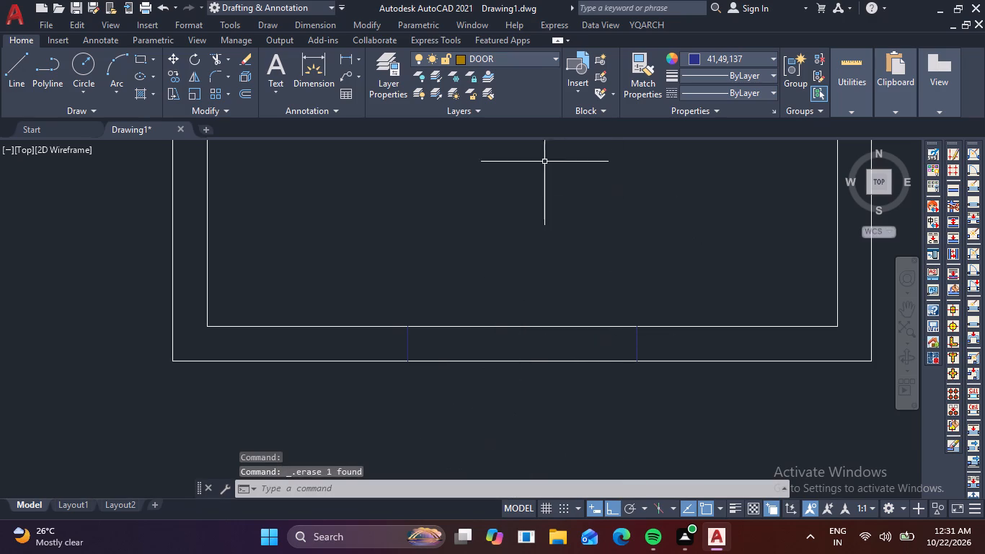
Draw a horizontal line joining the midpoints of the two window end lines in the bottom wall.
type("L")
key("space")
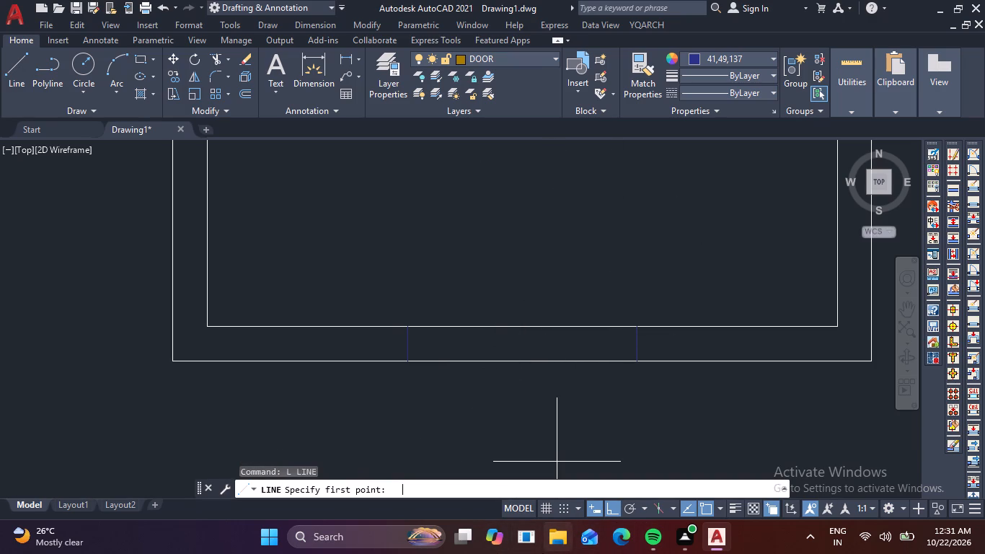
scroll(412, 338, "up", 2)
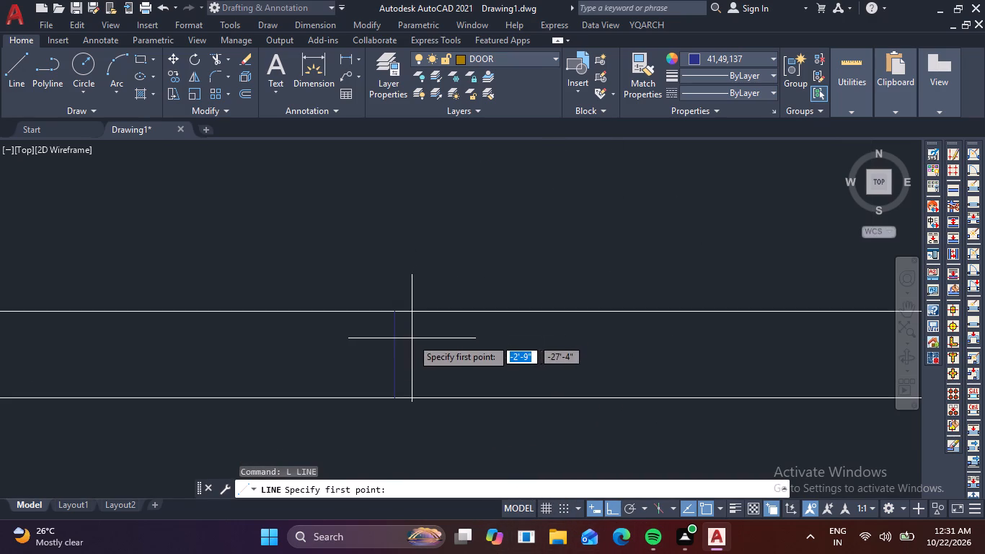
left_click(397, 357)
scroll(444, 356, "down", 1)
middle_click_drag(455, 359, 311, 324)
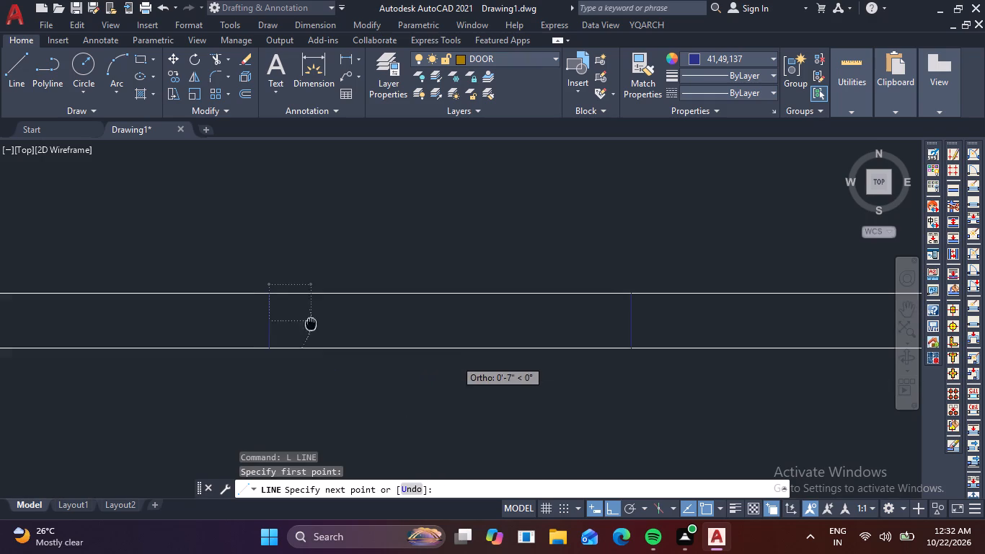
middle_click_drag(311, 324, 312, 323)
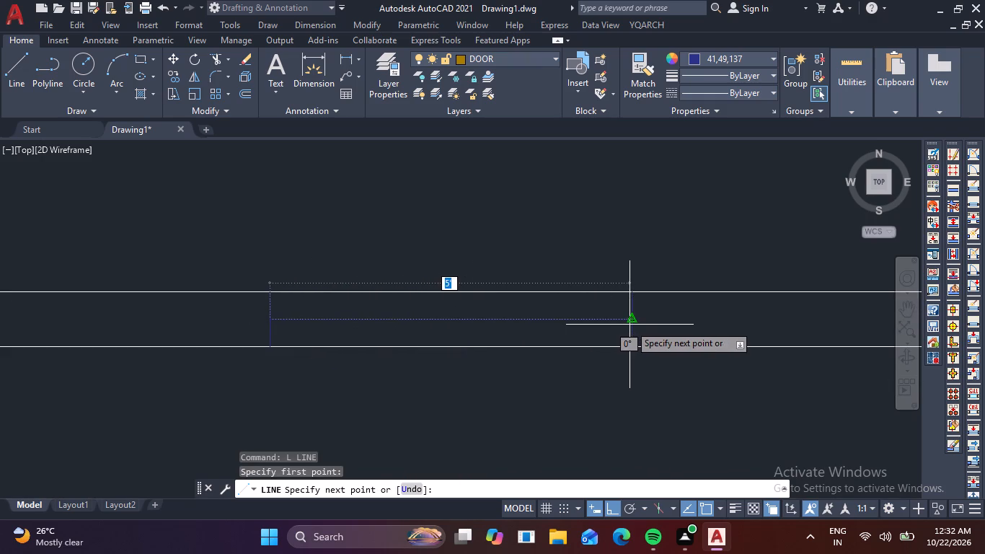
left_click(630, 325)
key("Escape")
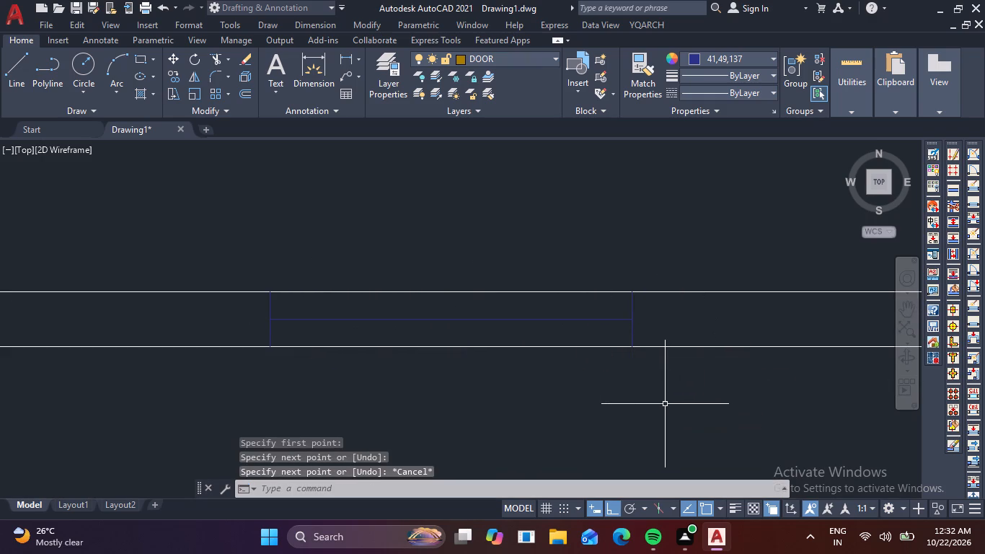
key("Escape")
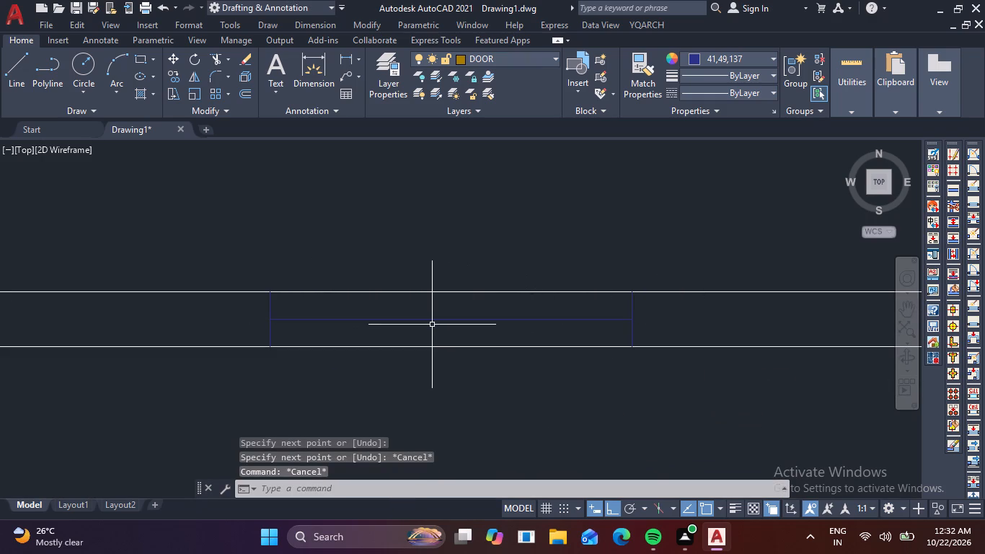
Offset the window's horizontal centre line 2" towards the inner face of the bottom wall.
key("o")
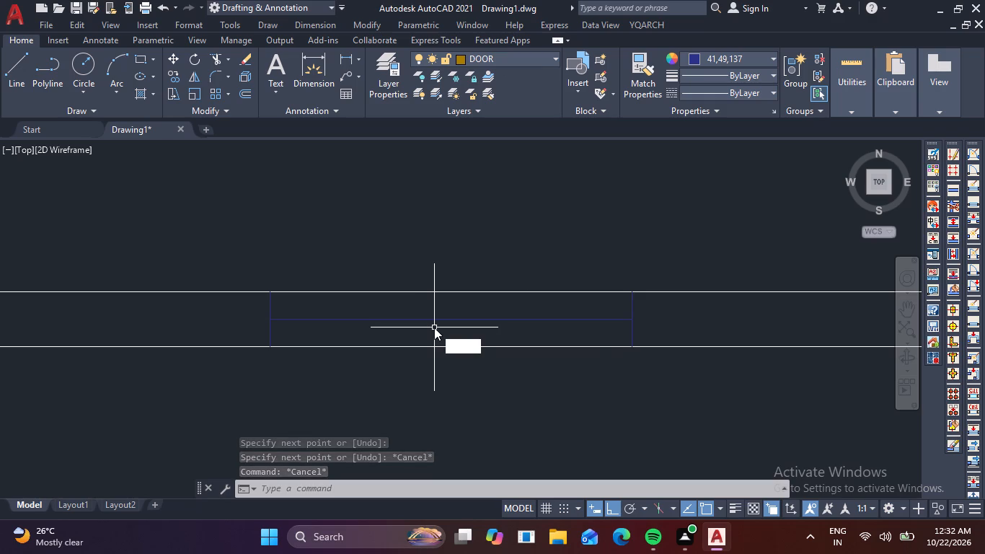
key("Return")
key("2")
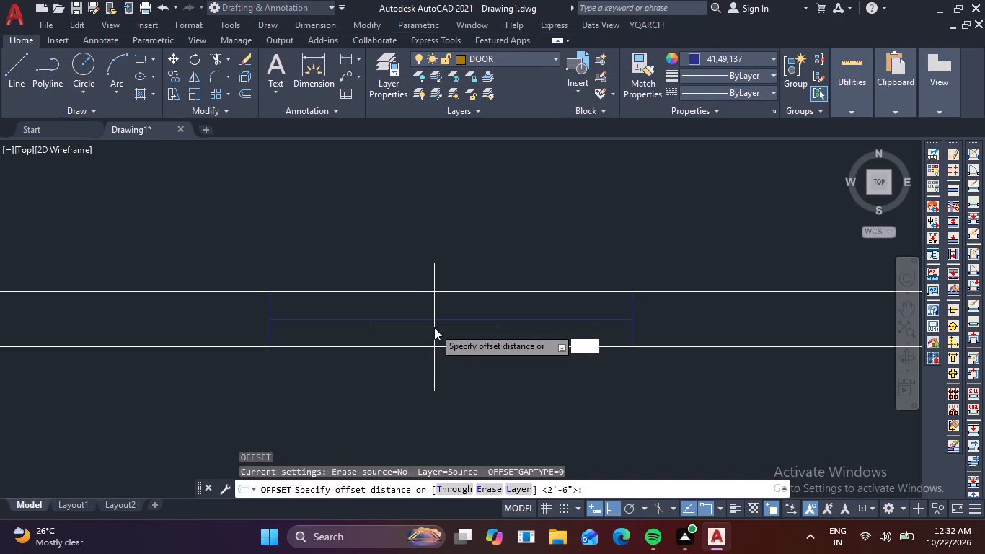
key("Return")
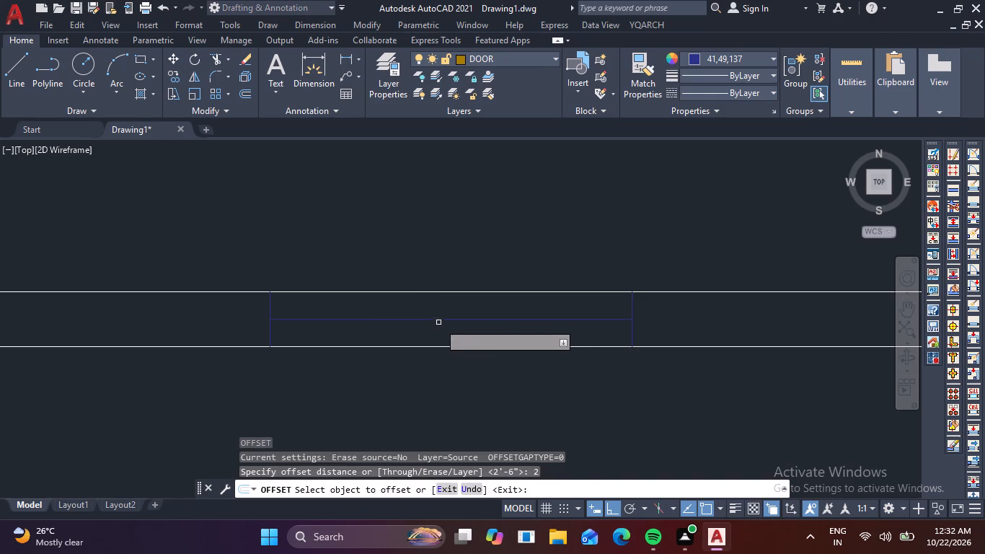
left_click(451, 321)
left_click(462, 265)
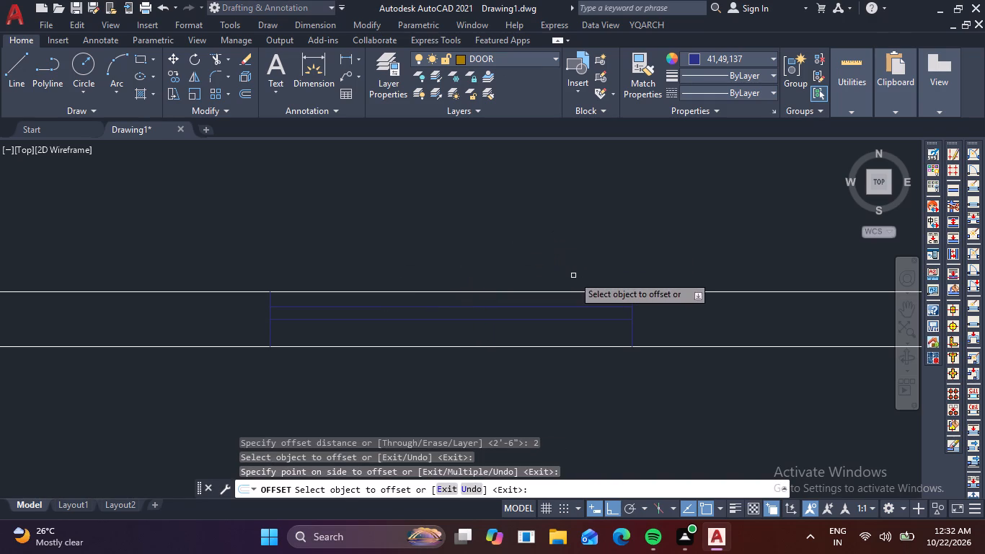
key("Escape")
key("Escape")
scroll(606, 299, "down", 3)
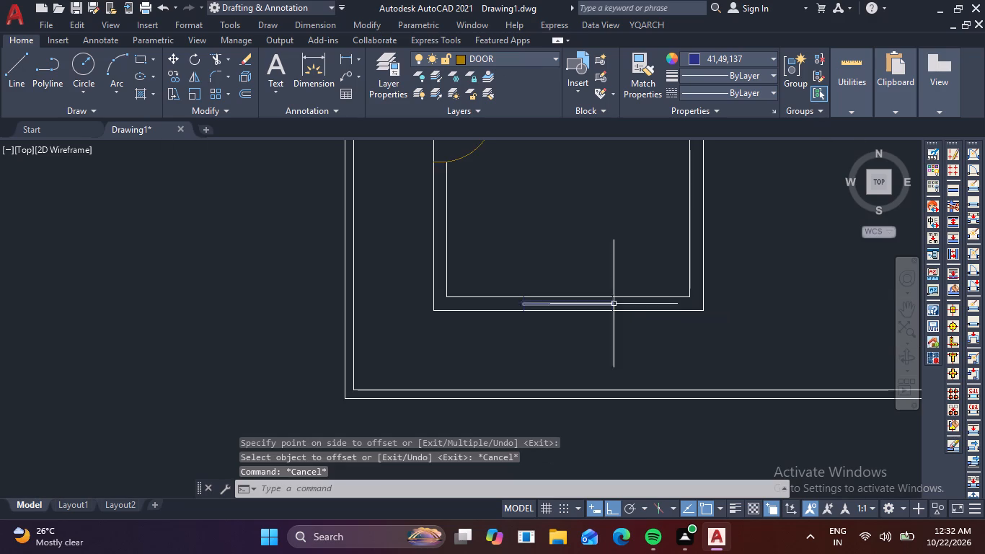
Draw a short horizontal line across the house's right-hand external wall, above the double door.
middle_click_drag(645, 299, 475, 352)
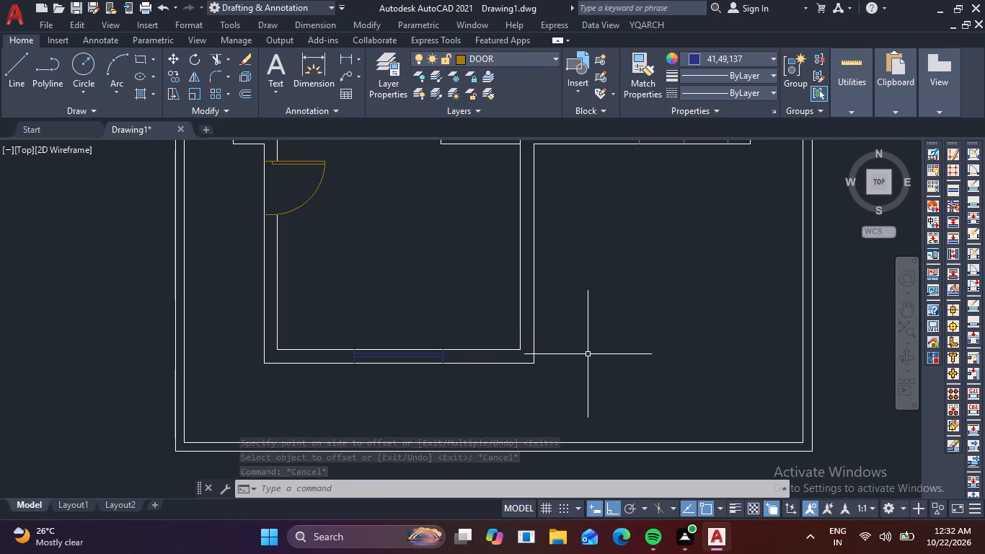
middle_click_drag(691, 303, 537, 475)
middle_click_drag(662, 256, 606, 373)
scroll(546, 289, "up", 1)
middle_click_drag(560, 292, 549, 351)
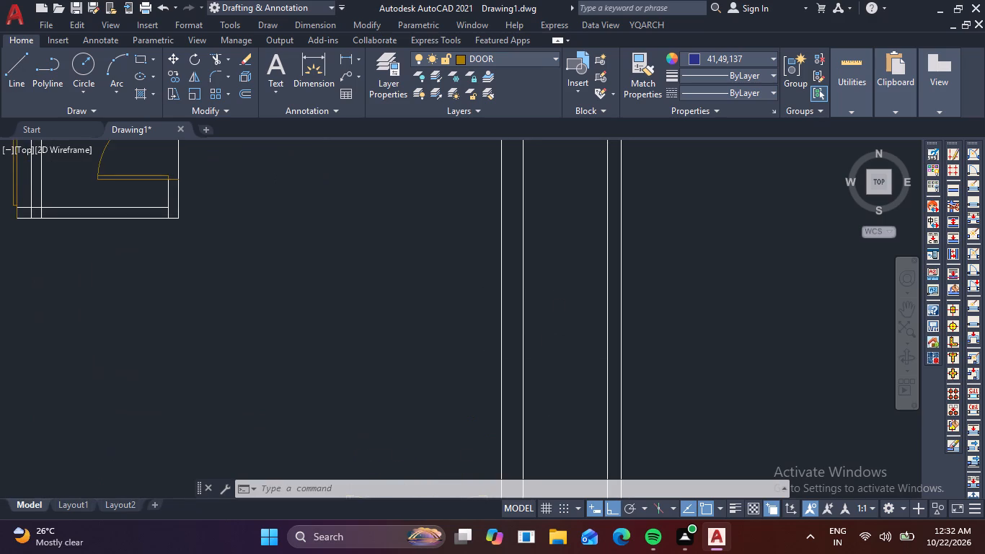
scroll(549, 346, "down", 1)
type("L")
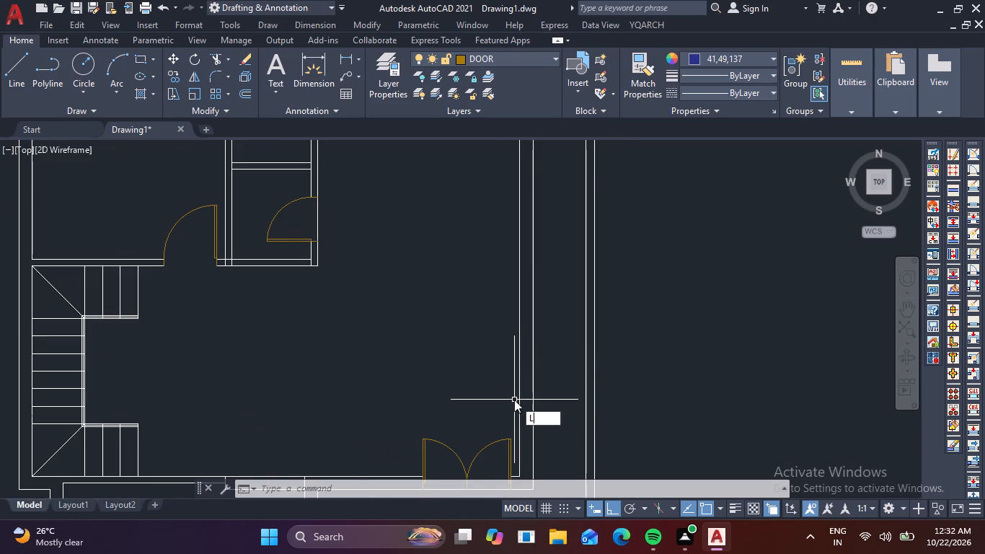
key("space")
scroll(527, 325, "up", 1)
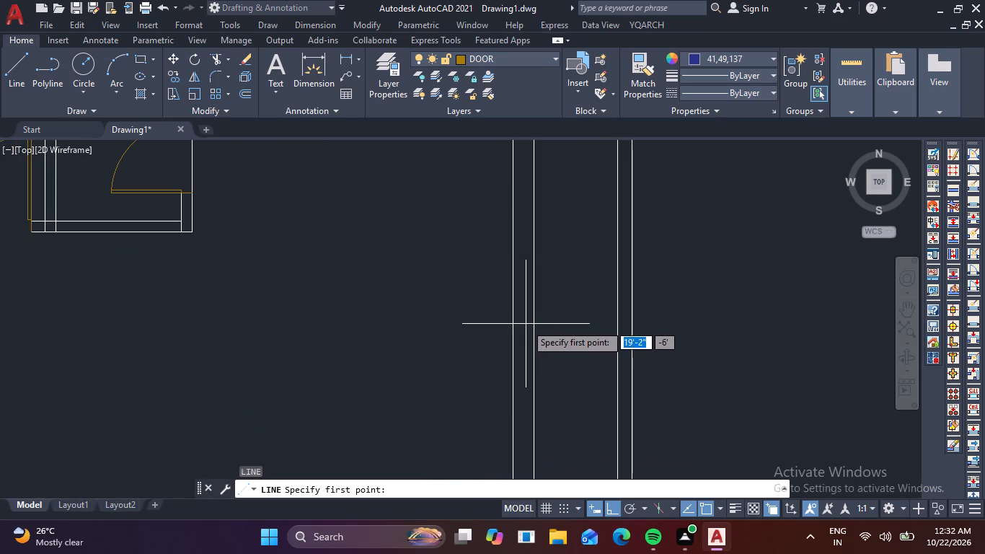
left_click(511, 287)
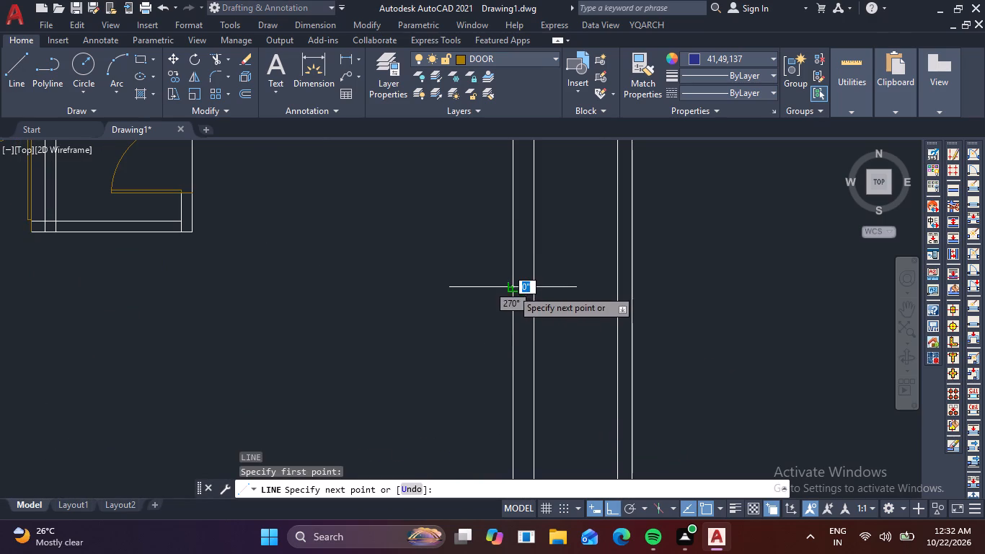
left_click(534, 291)
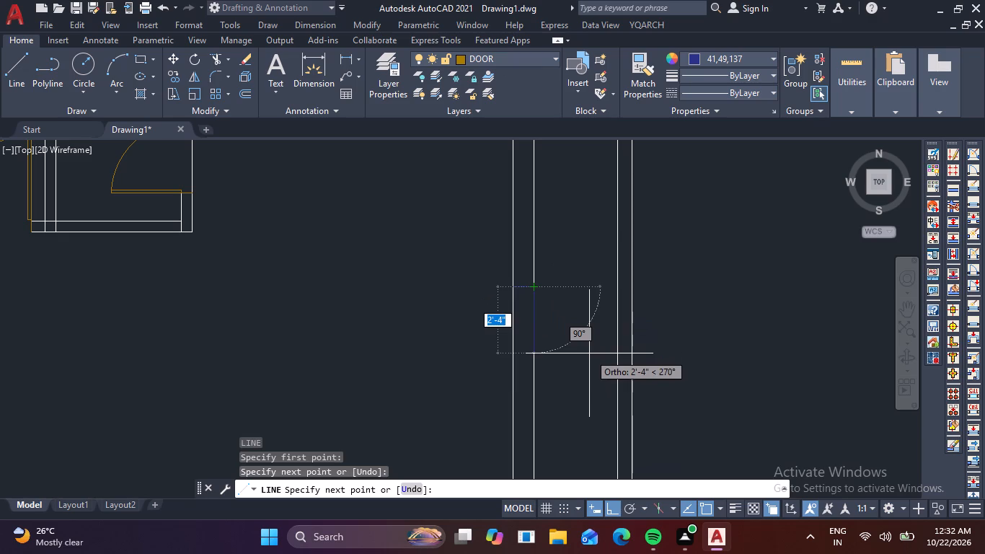
key("Escape")
Offset the short line across the right-hand external wall downward by 4' to mark the other window end.
scroll(589, 353, "down", 2)
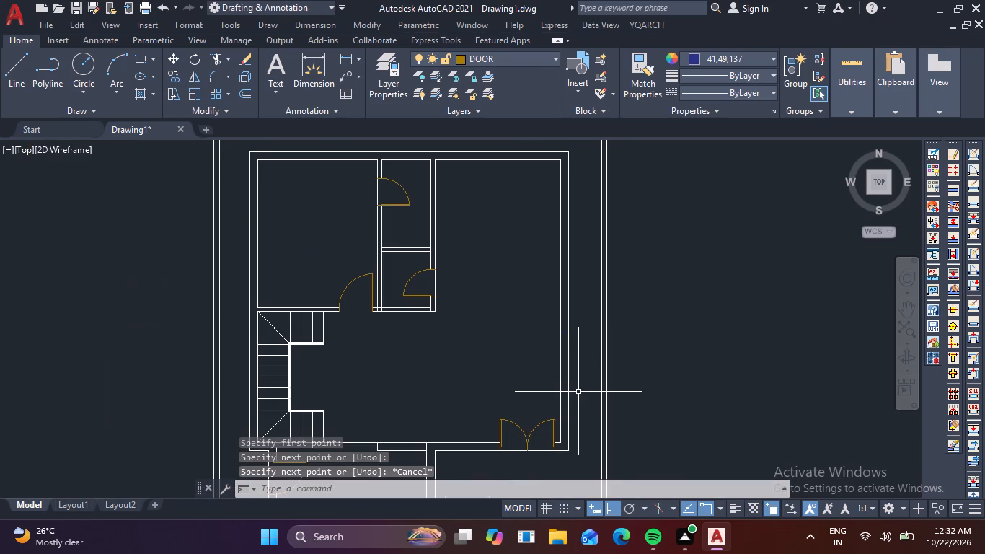
scroll(578, 390, "up", 1)
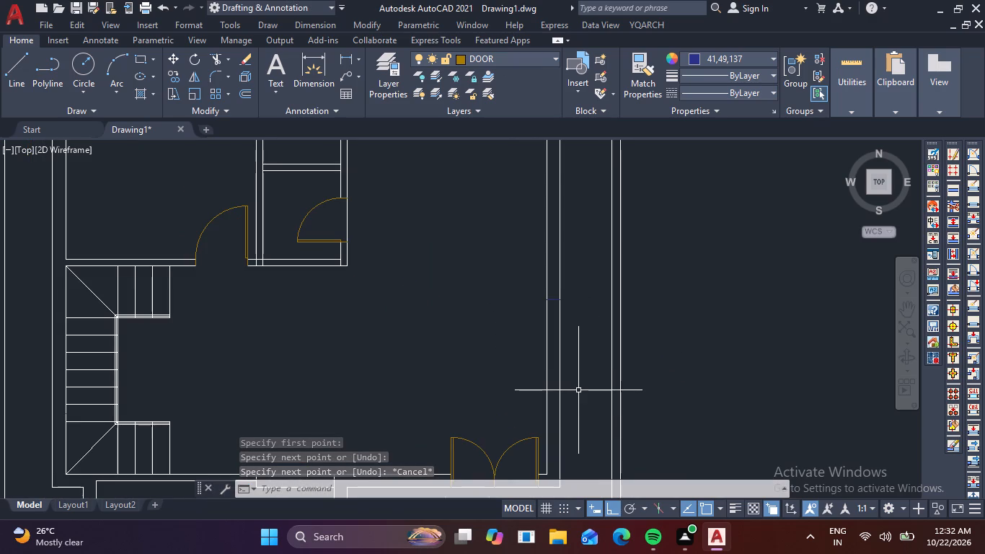
key("o")
key("Return")
type("4'")
key("Return")
scroll(601, 284, "up", 1)
left_click(529, 309)
left_click(526, 367)
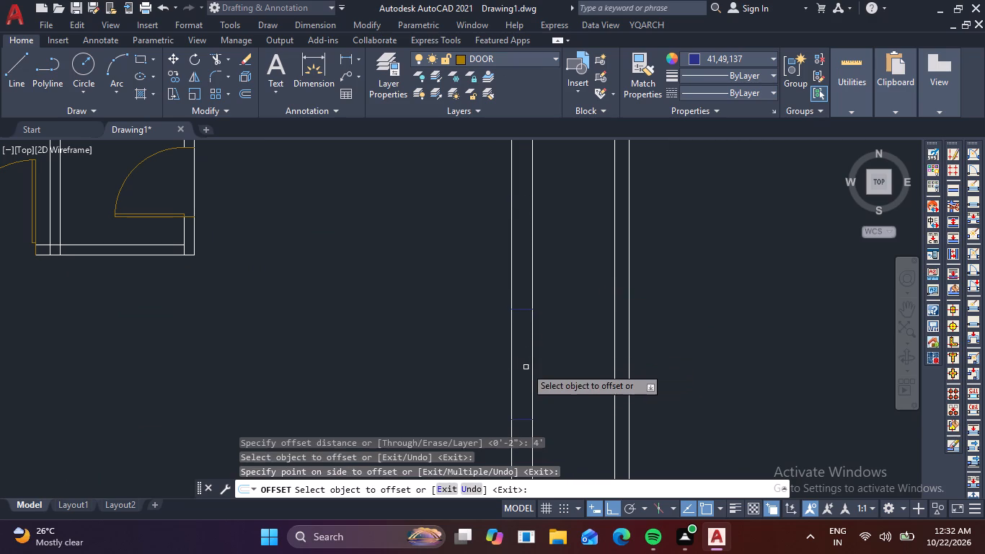
scroll(527, 363, "down", 1)
scroll(527, 380, "up", 2)
middle_click_drag(549, 382, 528, 346)
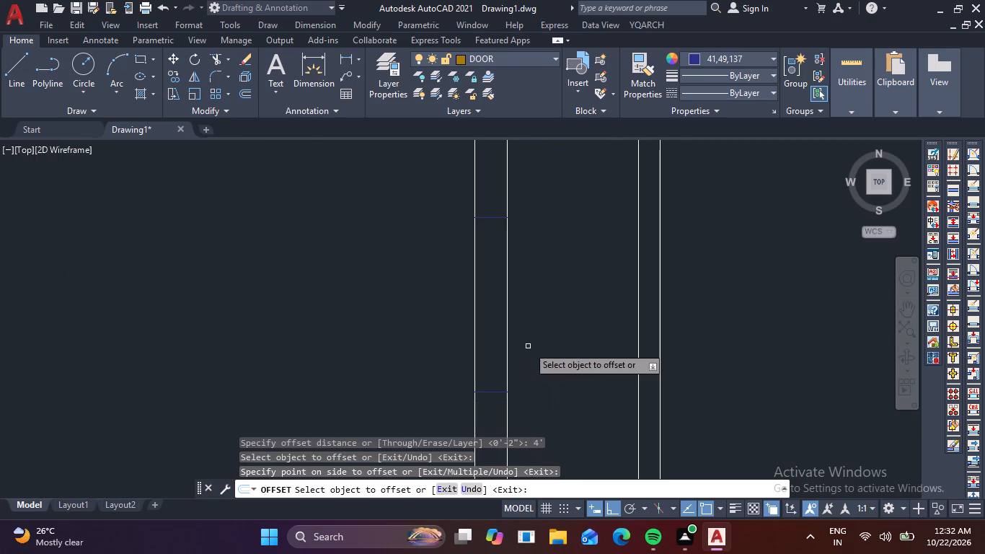
Draw a vertical line joining the midpoints of the two window end lines in the right-hand external wall.
key("Escape")
type("L")
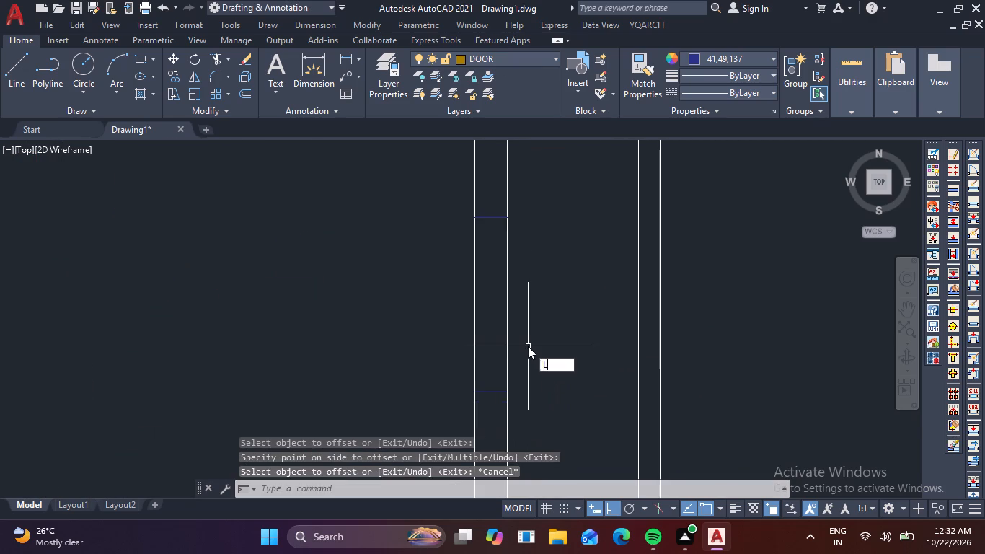
key("space")
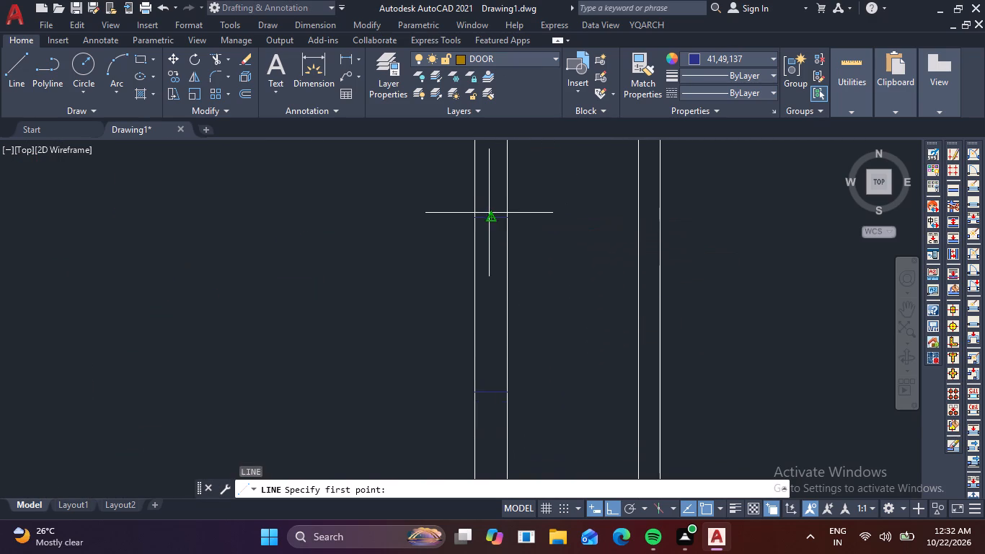
left_click(492, 218)
left_click(490, 393)
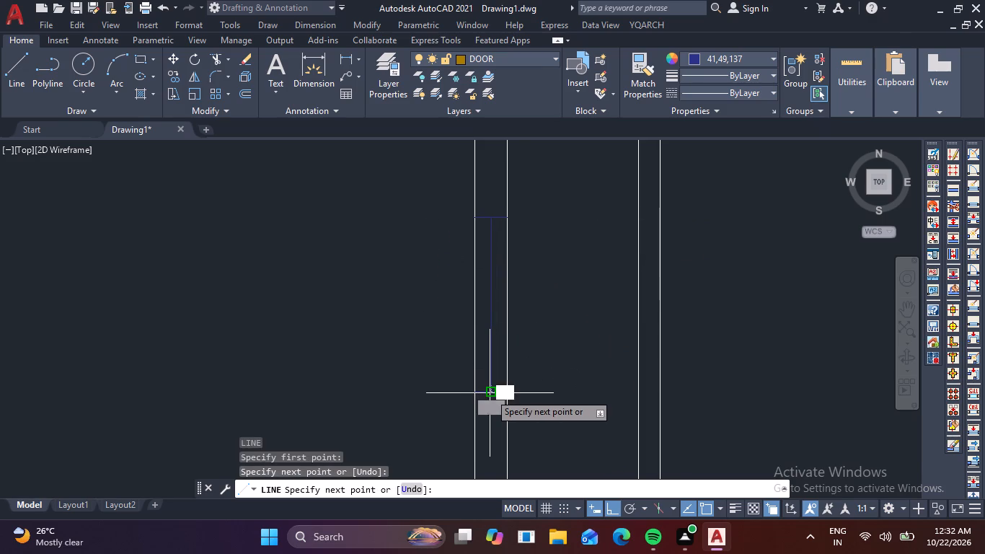
key("space")
Offset the window's vertical centre line 2" towards the inner face of the right-hand external wall.
type("O 2")
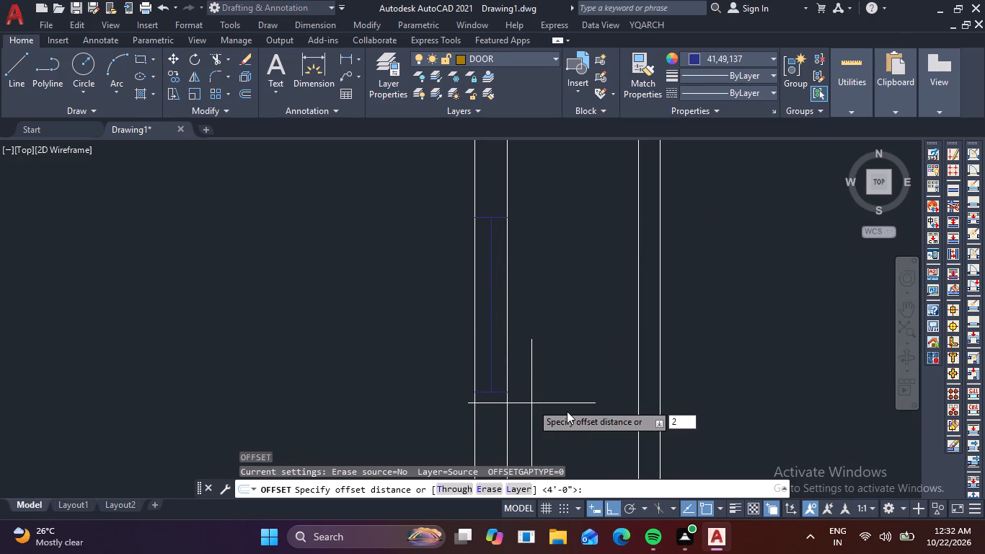
key("space")
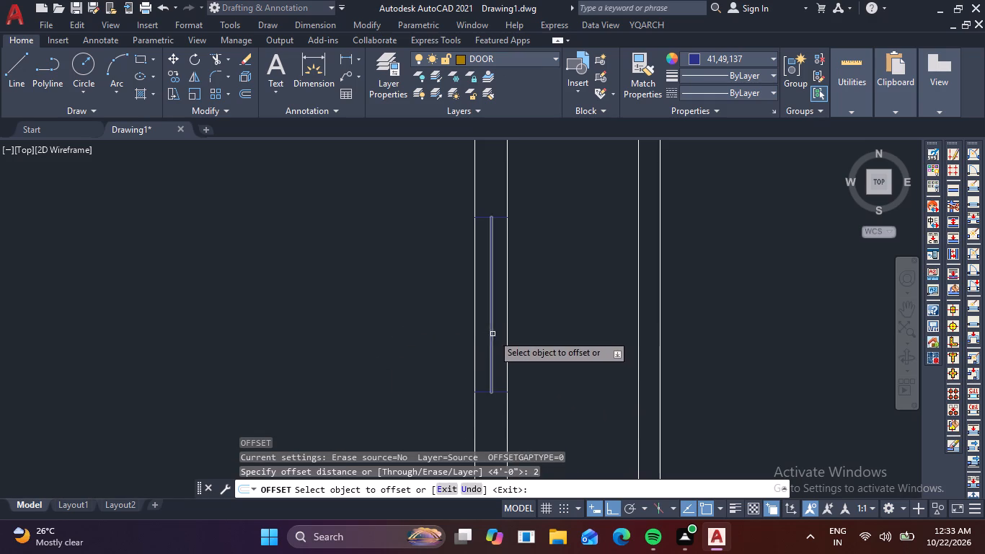
left_click(492, 334)
left_click(410, 356)
key("Escape")
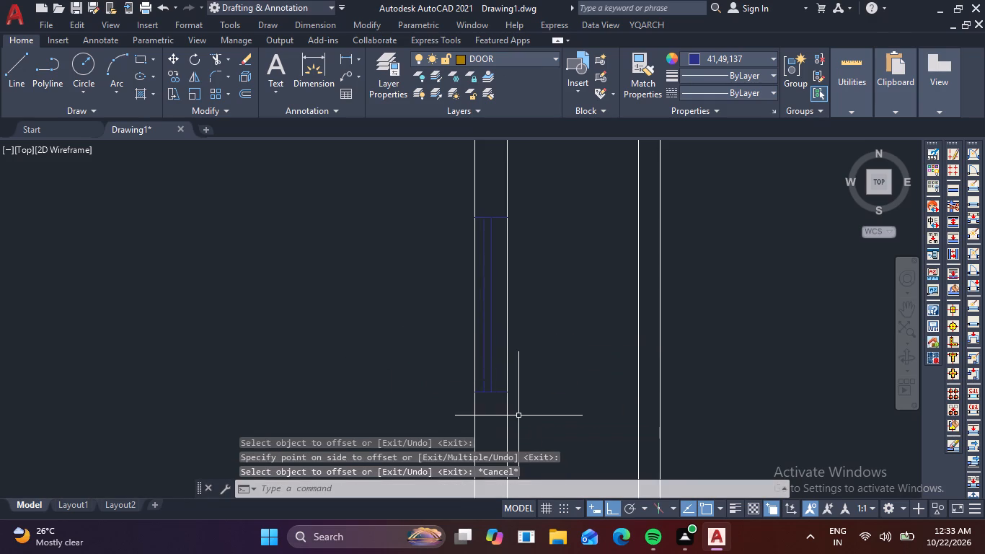
Copy the four window lines about 14' up the right-hand external wall, beside the top-right room.
scroll(472, 414, "up", 2)
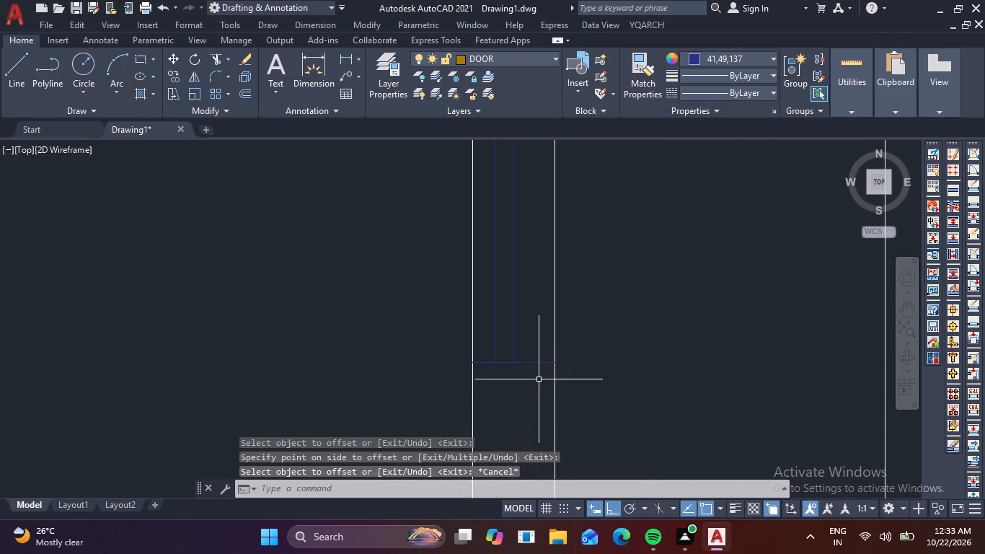
left_click(539, 379)
middle_click_drag(516, 256, 513, 405)
middle_click_drag(472, 223, 508, 344)
left_click(519, 183)
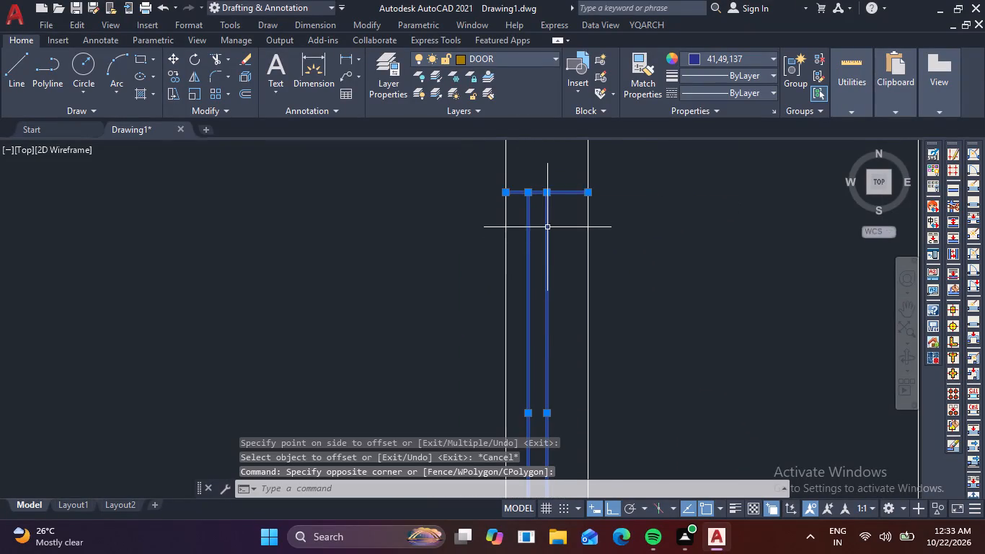
scroll(549, 232, "down", 1)
scroll(628, 299, "down", 1)
middle_click_drag(627, 316, 585, 249)
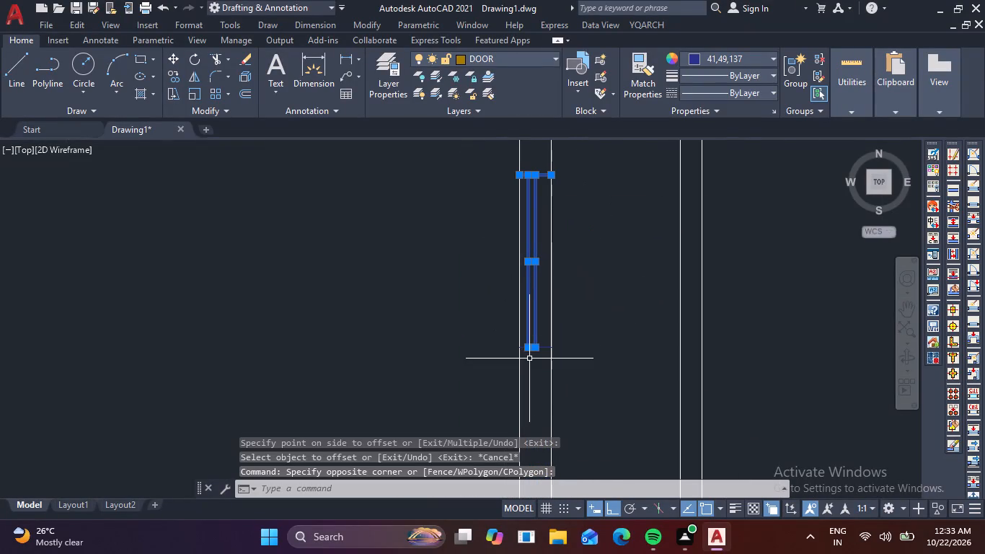
scroll(559, 353, "up", 3)
left_click(487, 338)
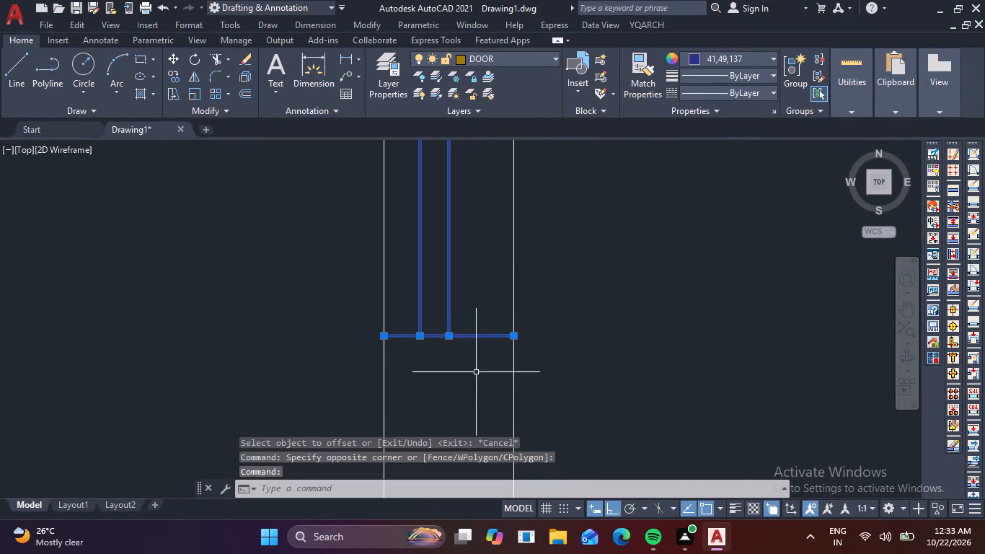
scroll(472, 395, "down", 4)
type("CO")
key("space")
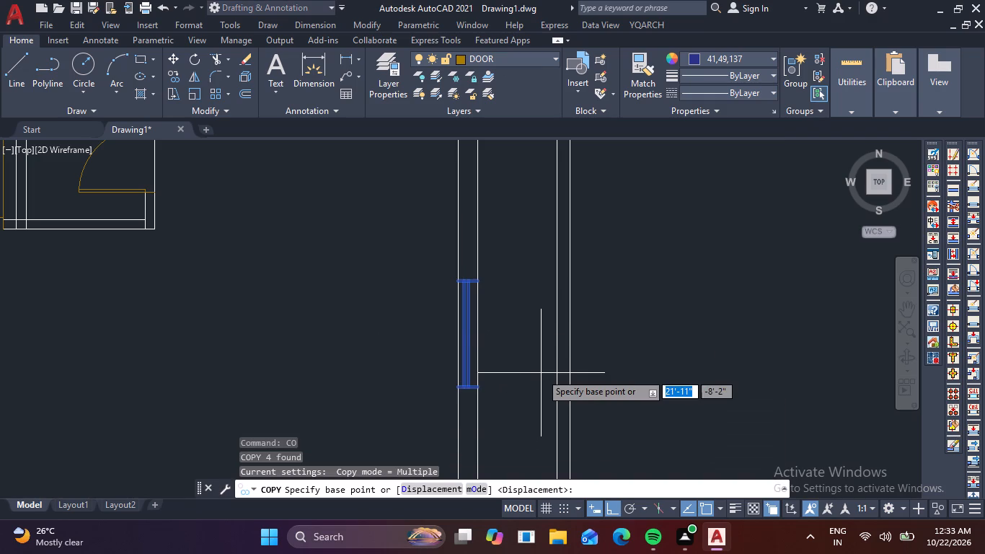
scroll(447, 280, "up", 3)
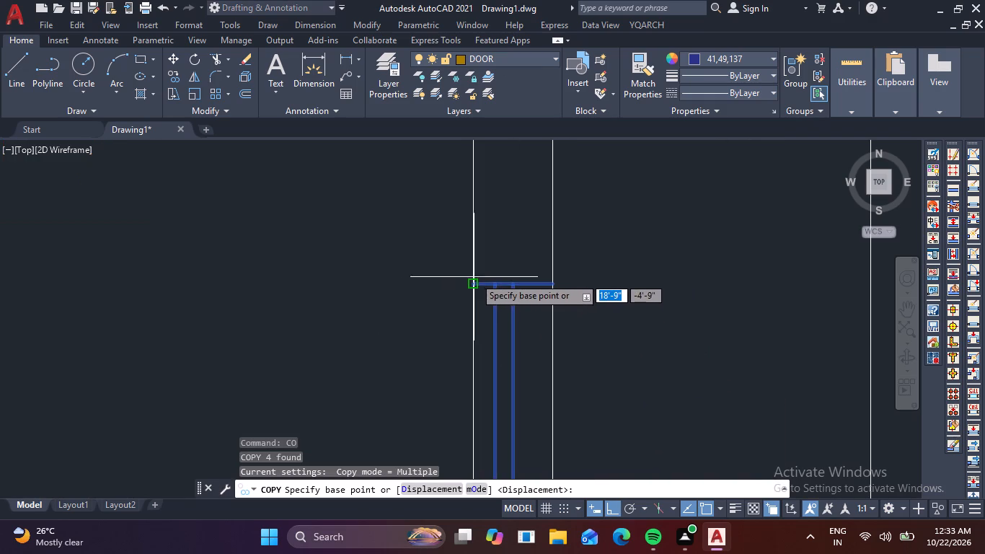
left_click(472, 282)
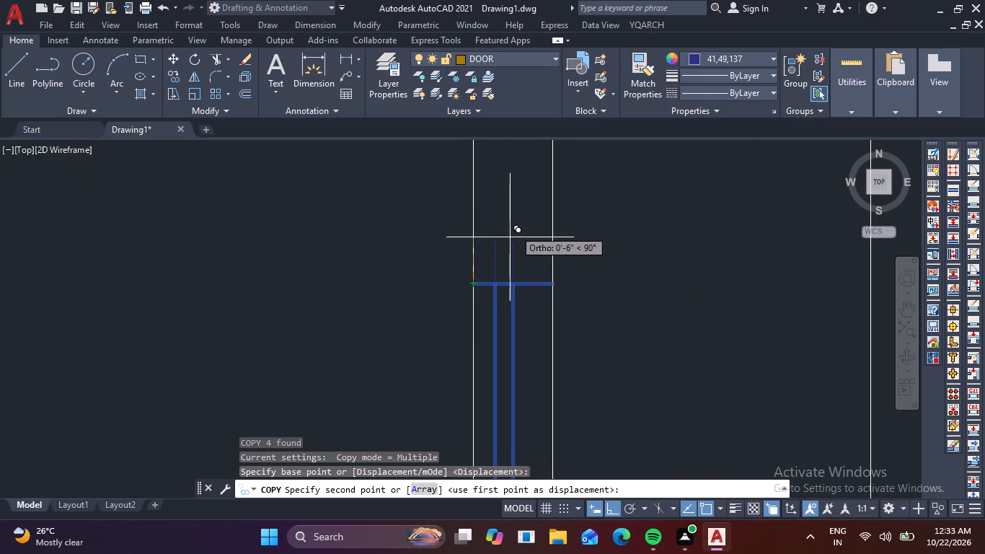
scroll(516, 226, "down", 3)
middle_click_drag(549, 227, 528, 346)
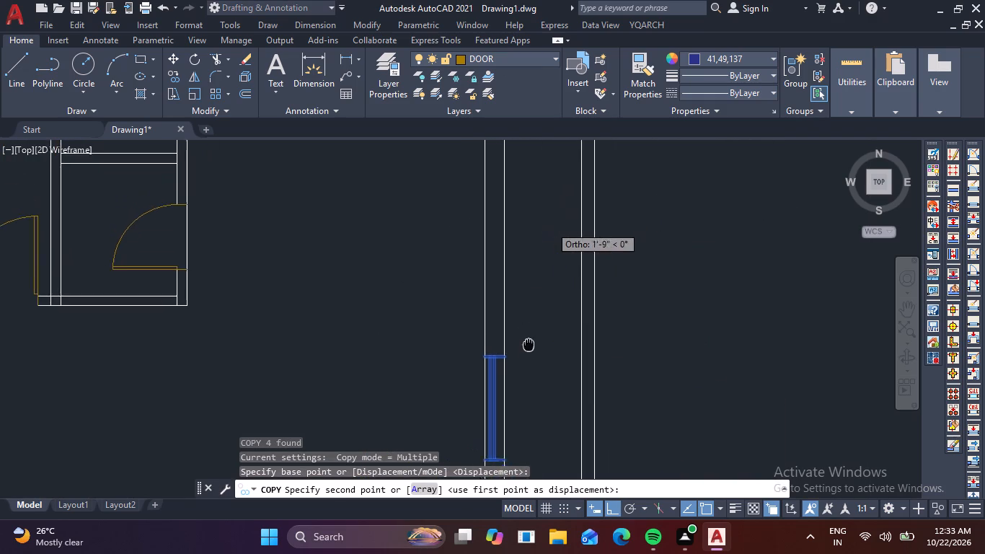
middle_click_drag(528, 346, 526, 356)
middle_click_drag(513, 242, 504, 390)
scroll(525, 293, "down", 3)
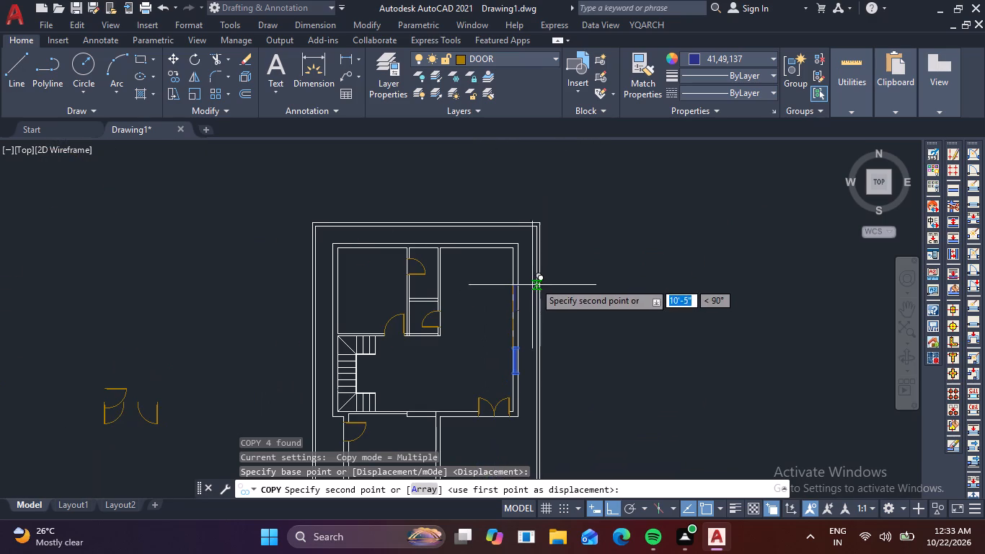
scroll(526, 269, "up", 4)
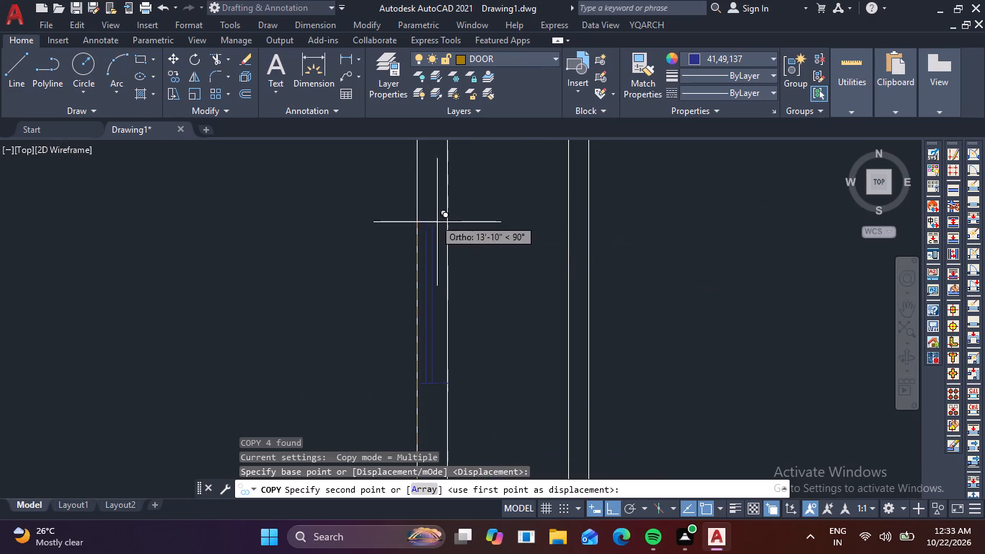
left_click(419, 209)
Place another copy of the window in the empty area outside the plot's left boundary and finish copying.
scroll(482, 237, "down", 3)
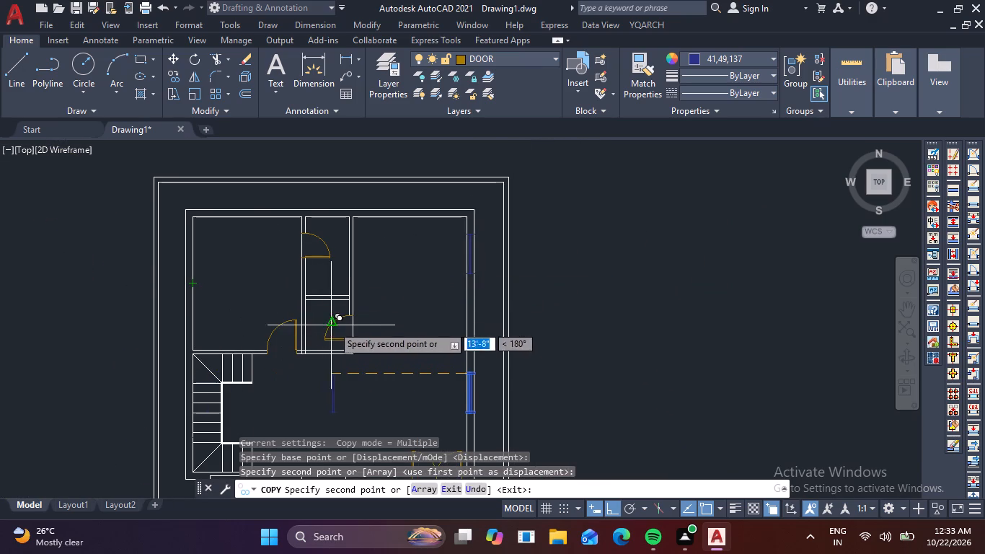
left_click(91, 313)
key("Escape")
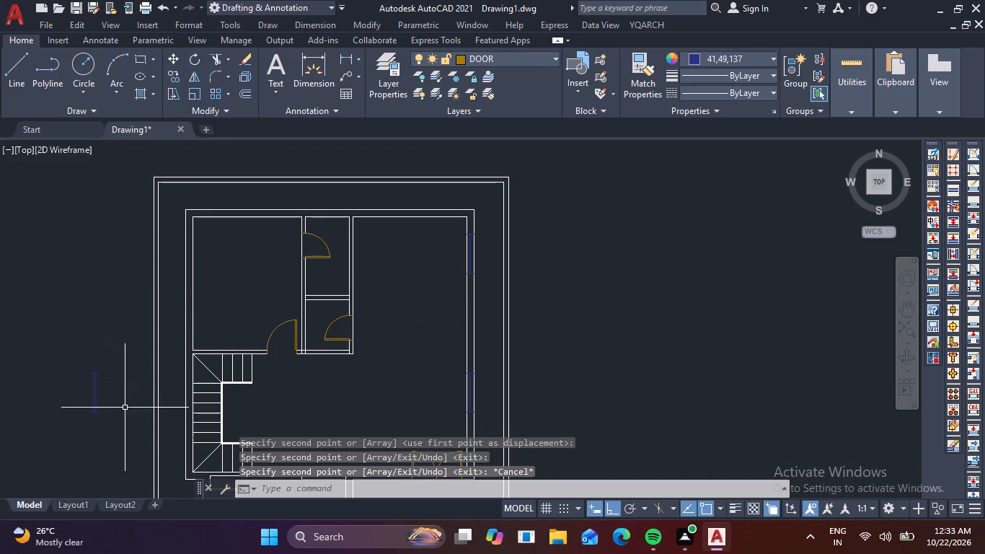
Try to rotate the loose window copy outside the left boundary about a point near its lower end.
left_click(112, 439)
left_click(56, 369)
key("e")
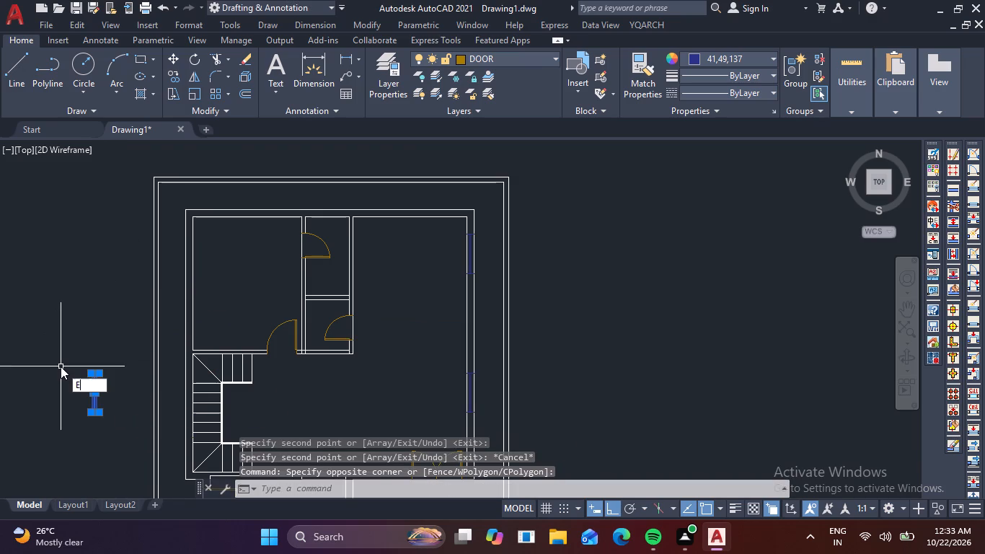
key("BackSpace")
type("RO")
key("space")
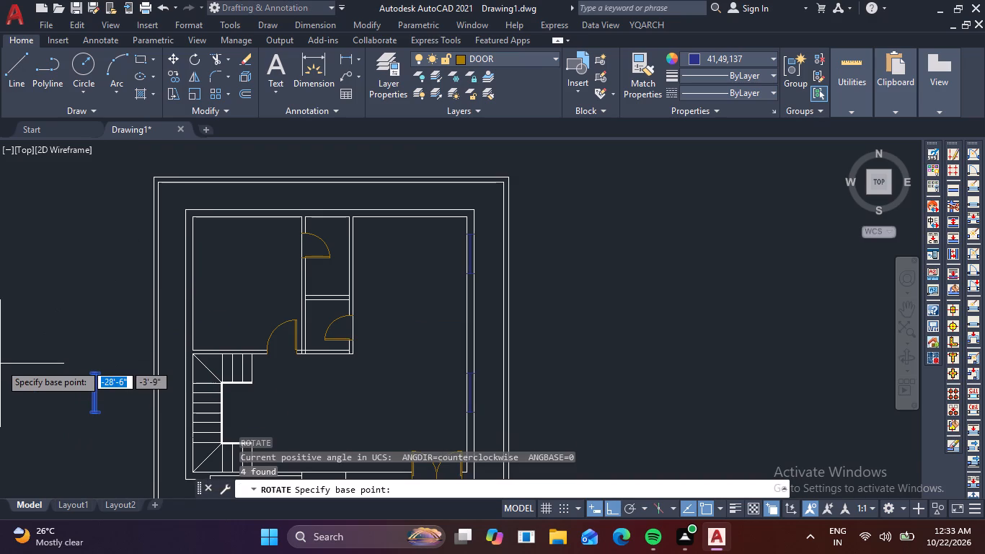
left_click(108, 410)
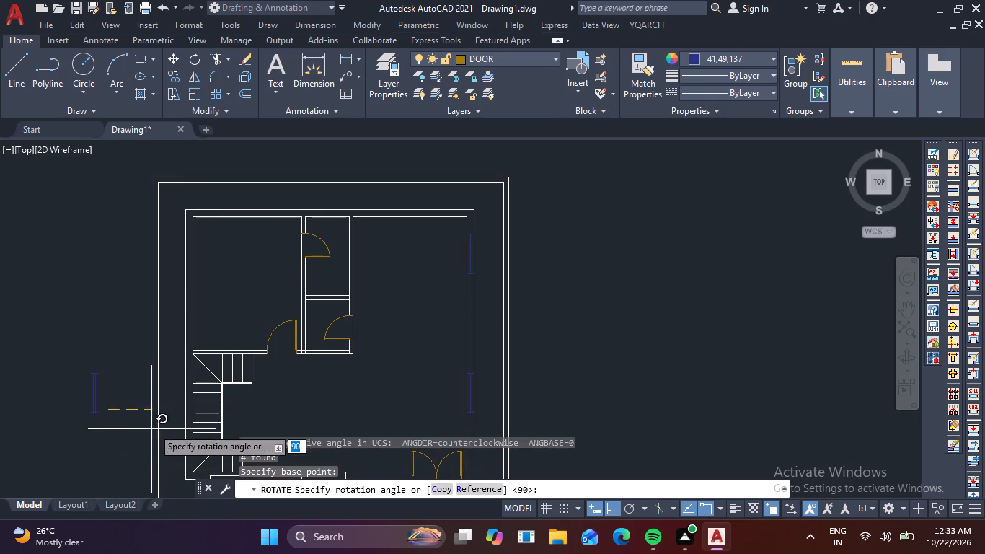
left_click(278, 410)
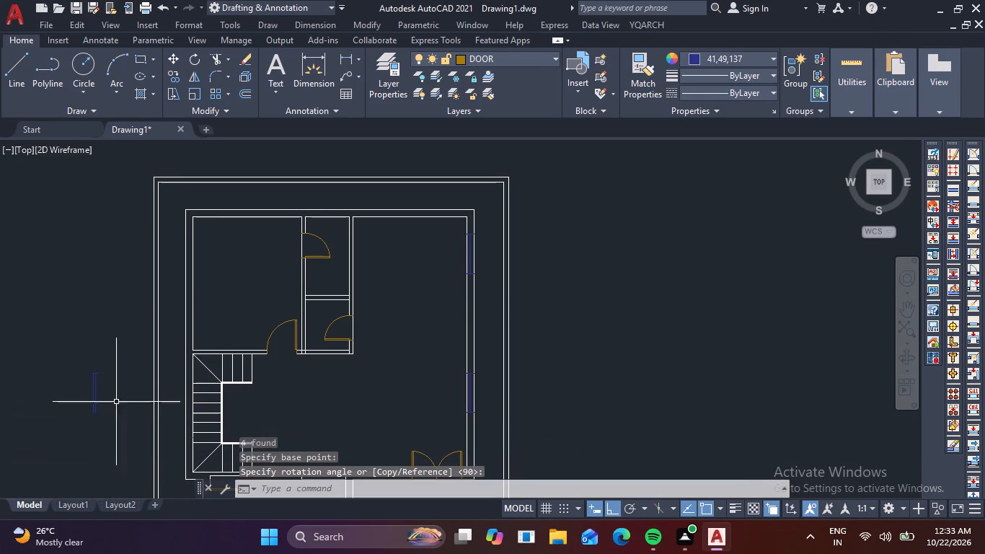
Rotate the loose window copy by 180° about the right end of its top end line.
scroll(97, 395, "up", 3)
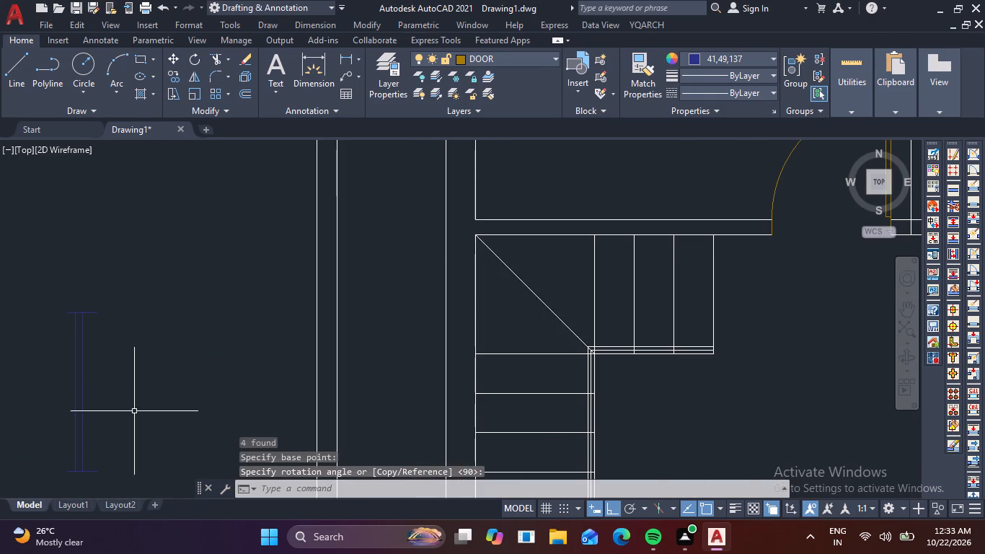
middle_click_drag(140, 410, 211, 359)
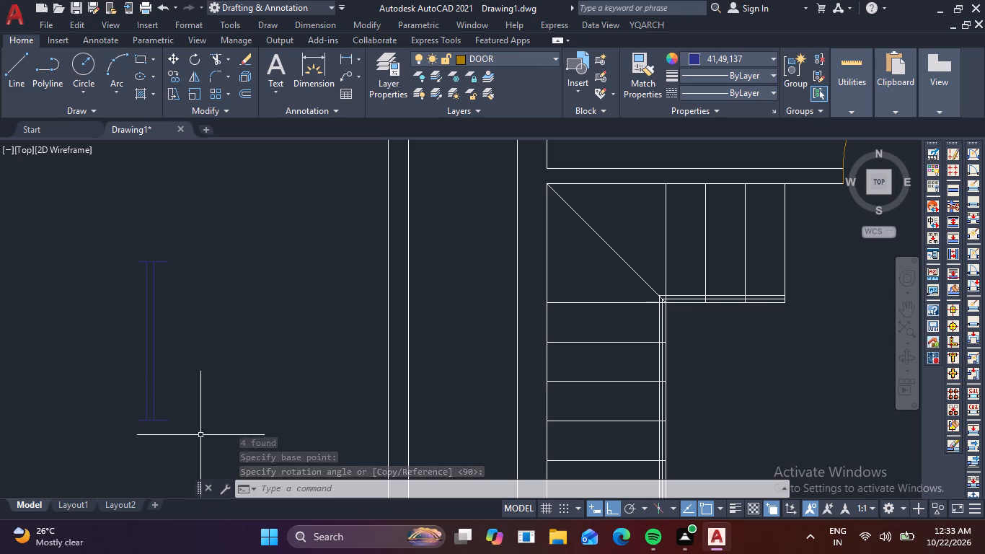
left_click(198, 436)
left_click(138, 290)
left_click_drag(204, 283, 195, 277)
left_click(141, 227)
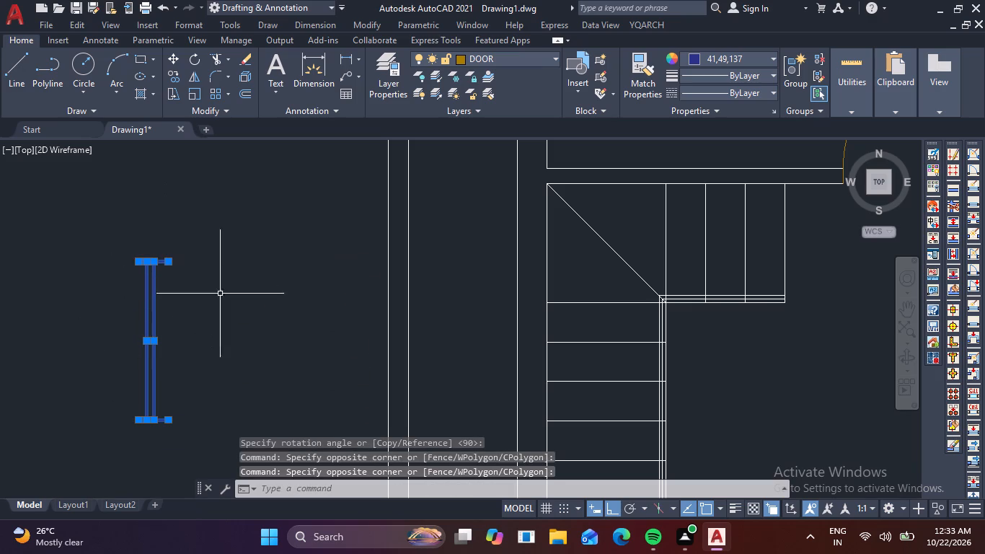
key("r")
key("o")
key("space")
left_click(169, 255)
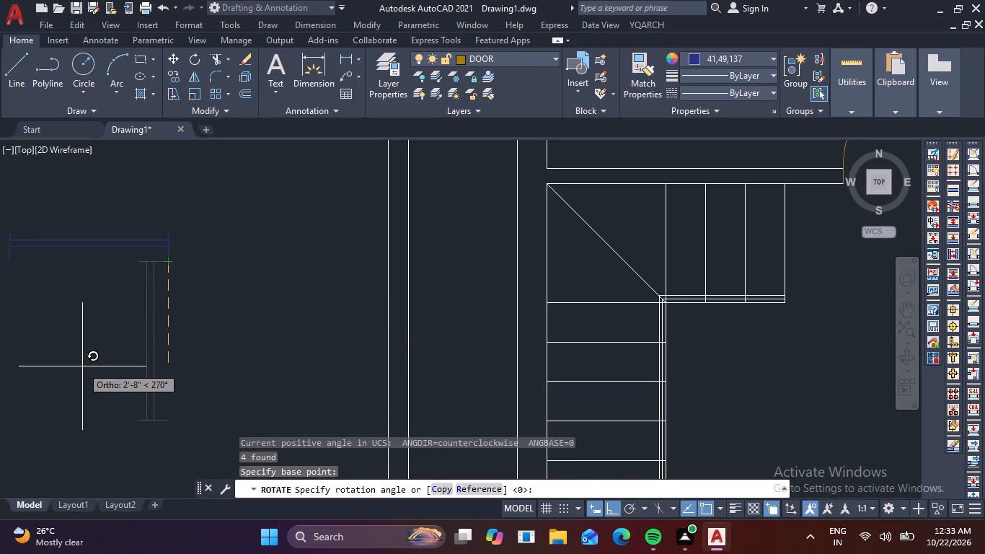
left_click(88, 270)
Copy the loose window from its upper end line's left end onto the left-hand external wall's outer face, beside the top-left room.
middle_click_drag(216, 273, 225, 353)
left_click_drag(218, 366, 204, 340)
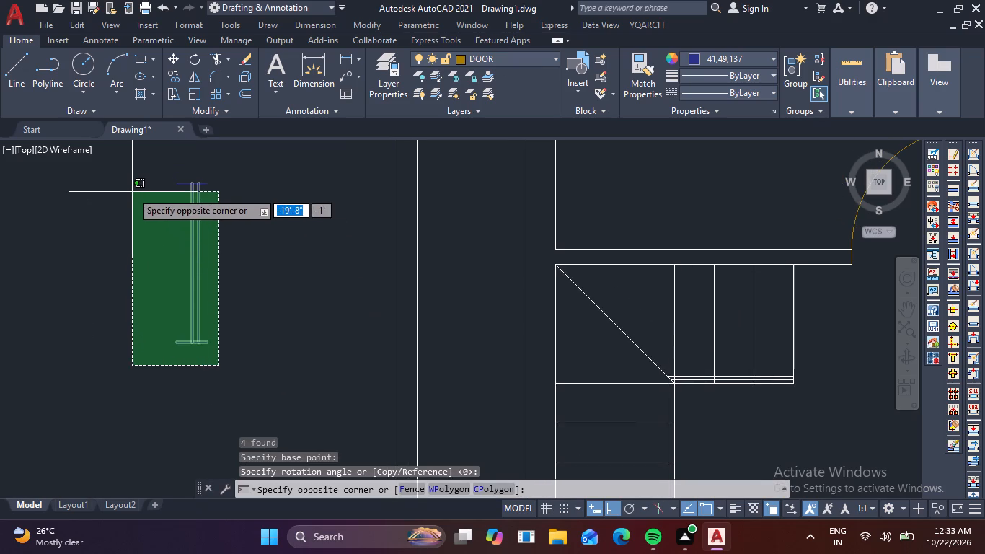
left_click(135, 168)
type("CO")
key("space")
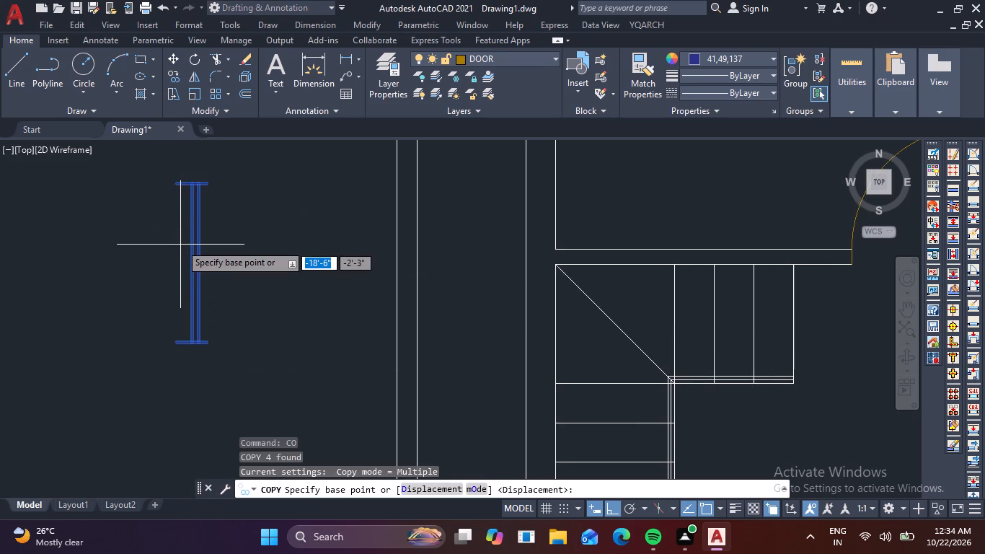
left_click(177, 183)
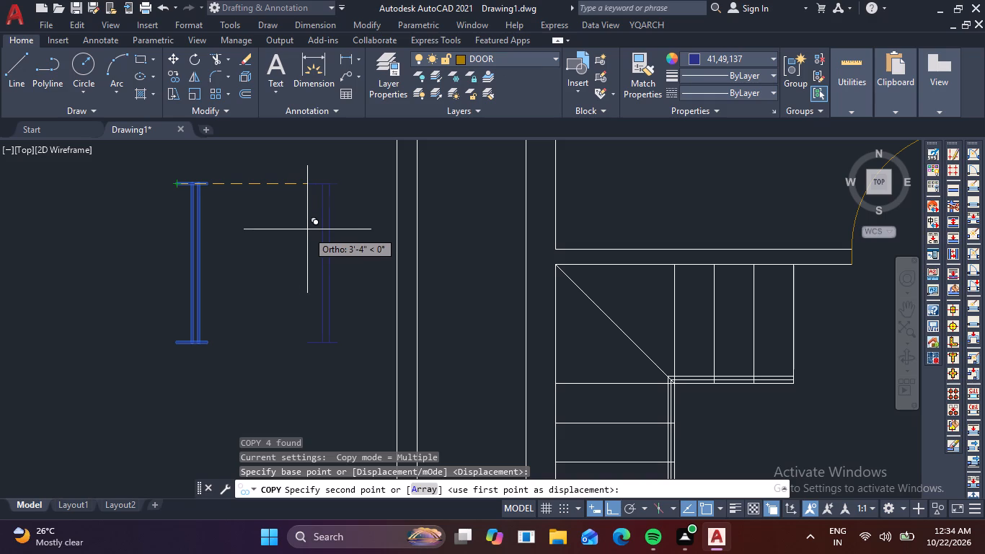
scroll(307, 185, "up", 3)
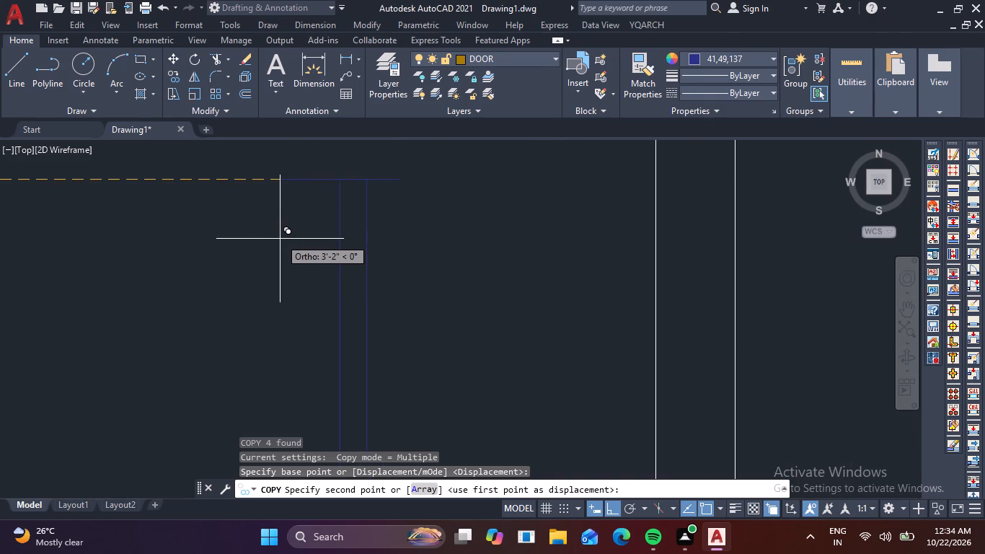
scroll(288, 233, "down", 2)
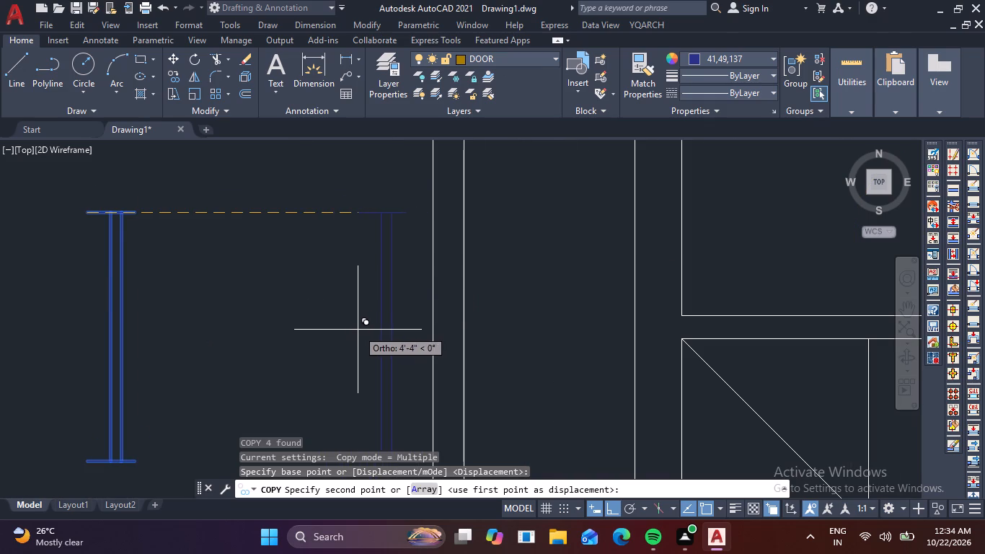
key("F8")
scroll(424, 262, "down", 3)
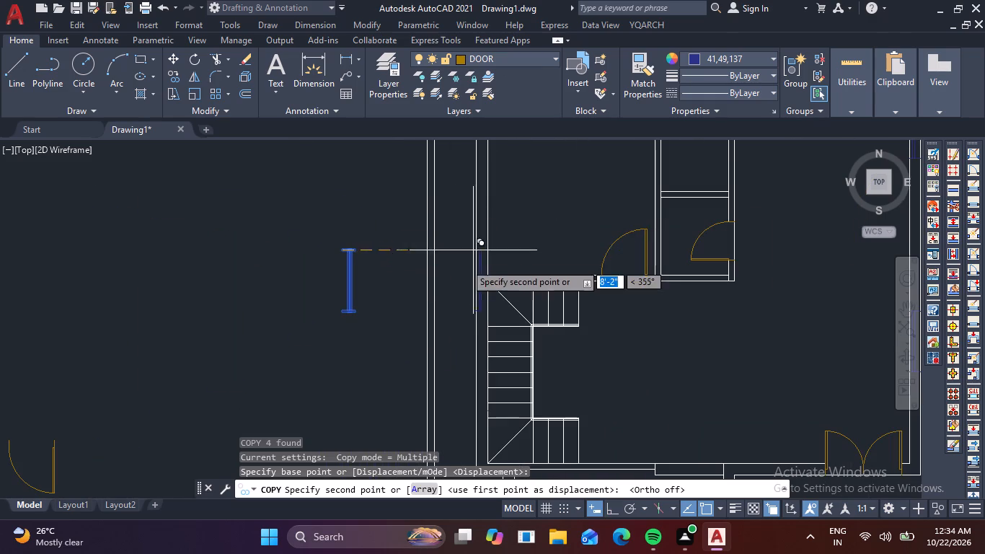
middle_click_drag(464, 264, 402, 371)
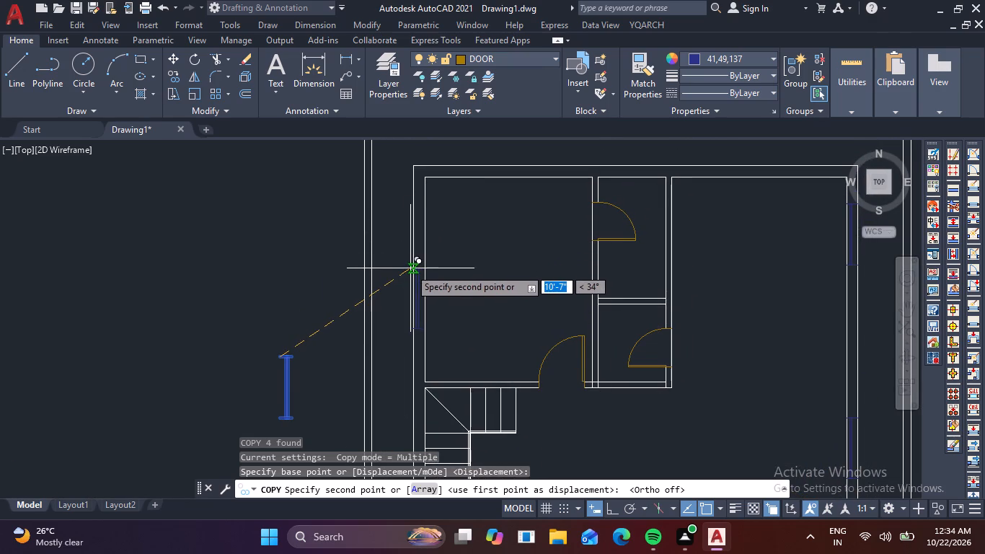
scroll(412, 268, "up", 3)
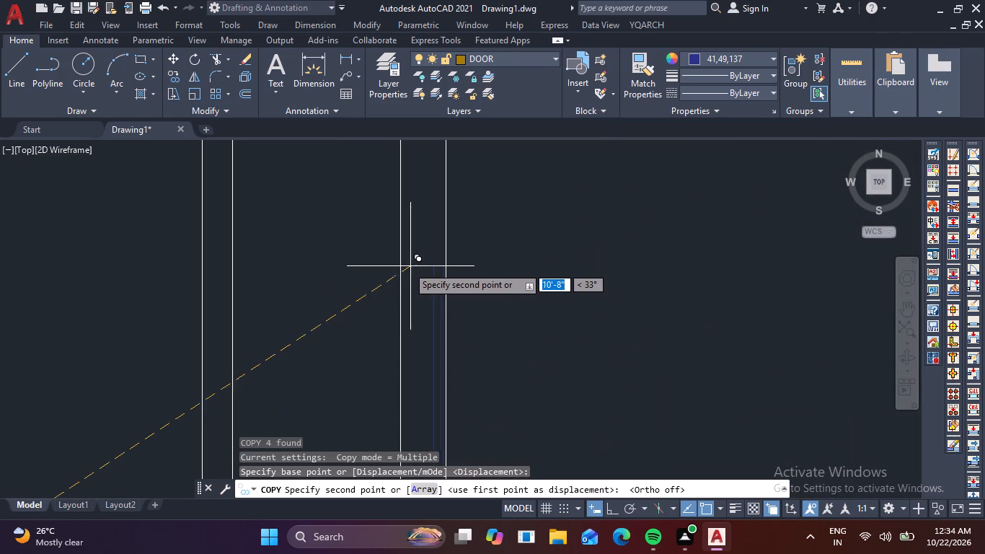
left_click(399, 266)
Place another window copy in the left-hand external wall beside the middle of the staircase and finish copying.
scroll(469, 296, "down", 2)
middle_click_drag(494, 337, 490, 187)
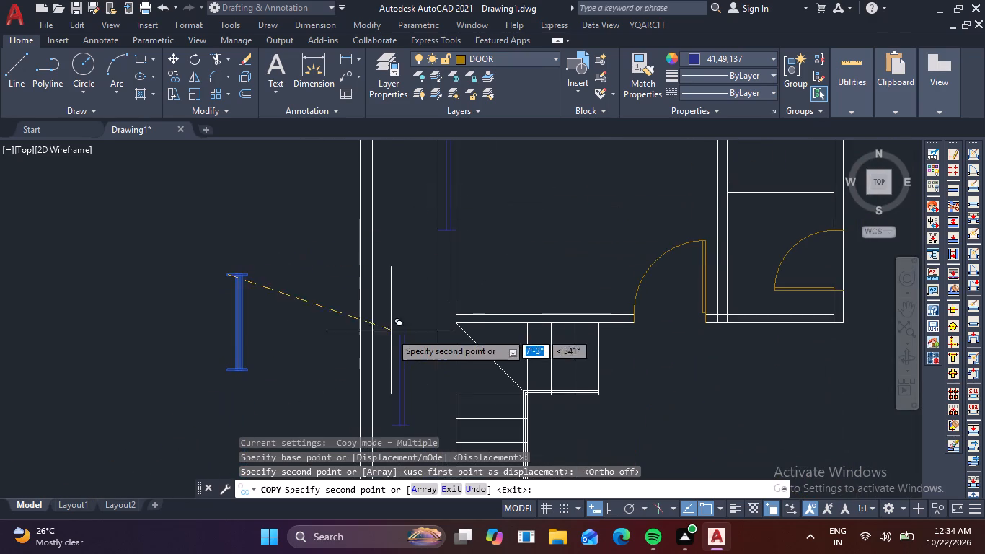
middle_click_drag(394, 366, 439, 208)
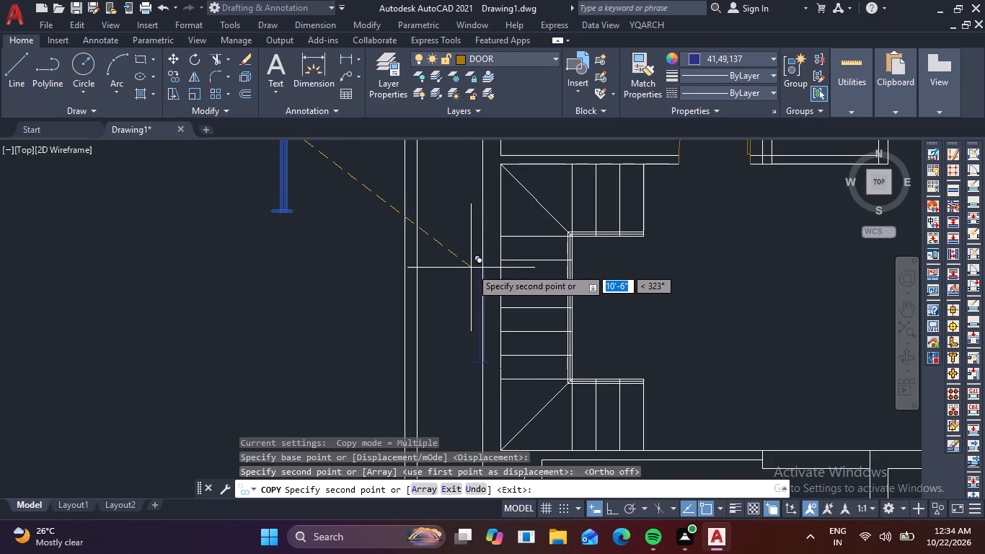
left_click(487, 271)
scroll(555, 288, "down", 2)
middle_click_drag(545, 310, 509, 248)
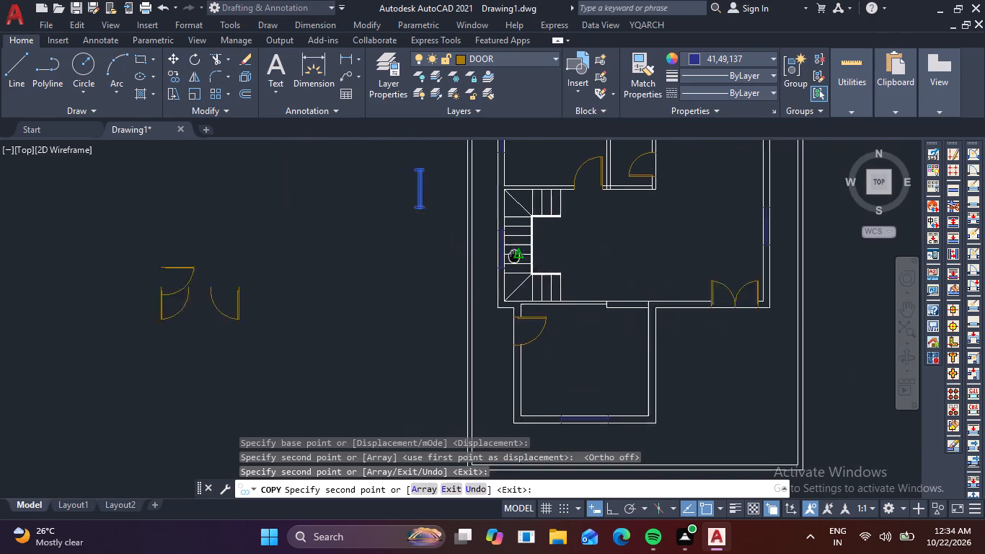
middle_click_drag(509, 248, 510, 192)
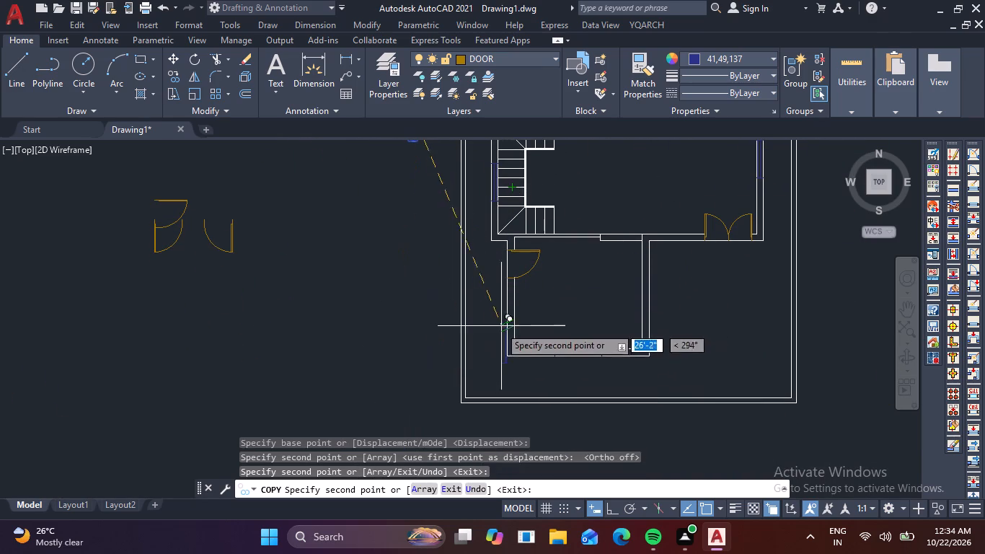
key("Escape")
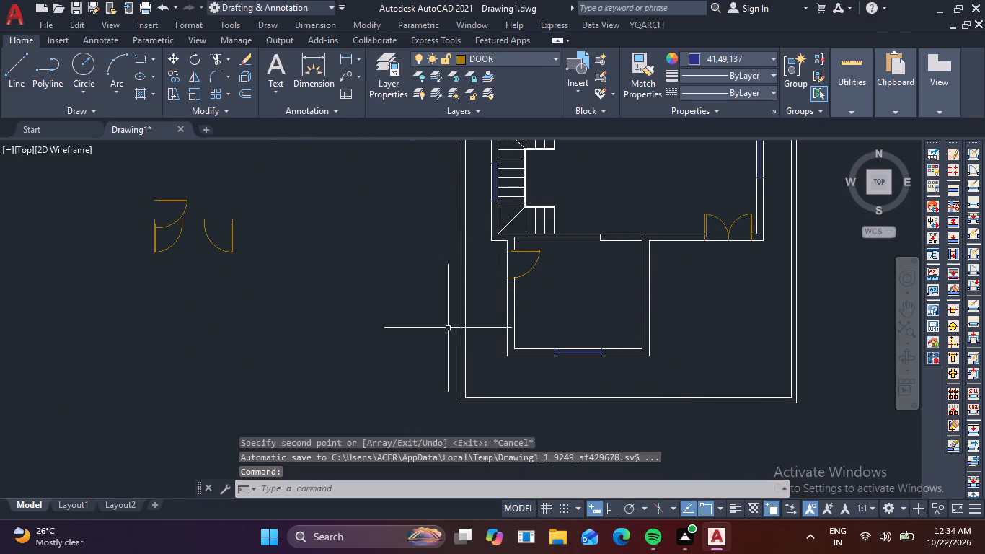
Rotate the loose window outside the left boundary a quarter turn with Ortho on so that it lies horizontally.
scroll(446, 328, "down", 2)
middle_click_drag(412, 295, 406, 324)
scroll(440, 298, "up", 4)
middle_click_drag(425, 258, 425, 262)
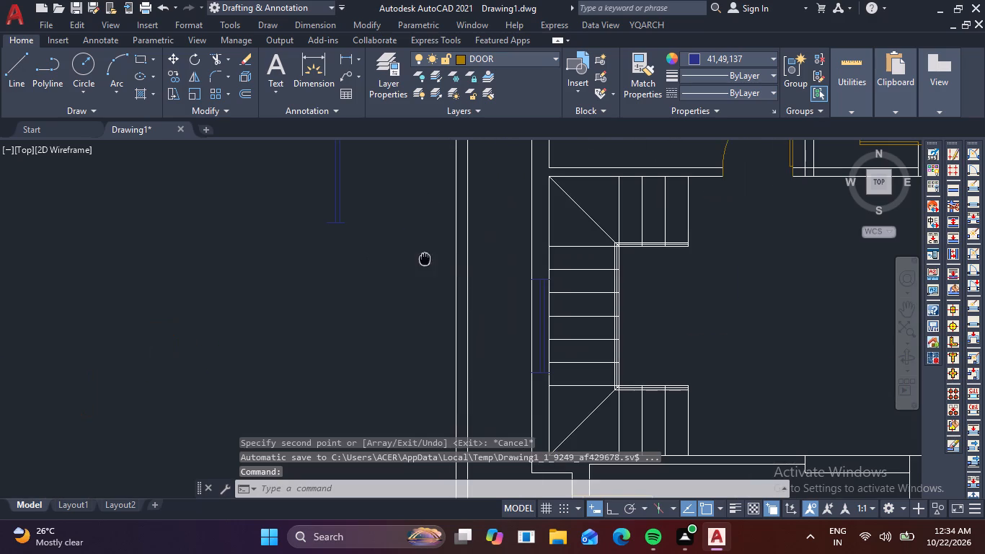
middle_click_drag(425, 262, 374, 438)
left_click(327, 417)
left_click(226, 260)
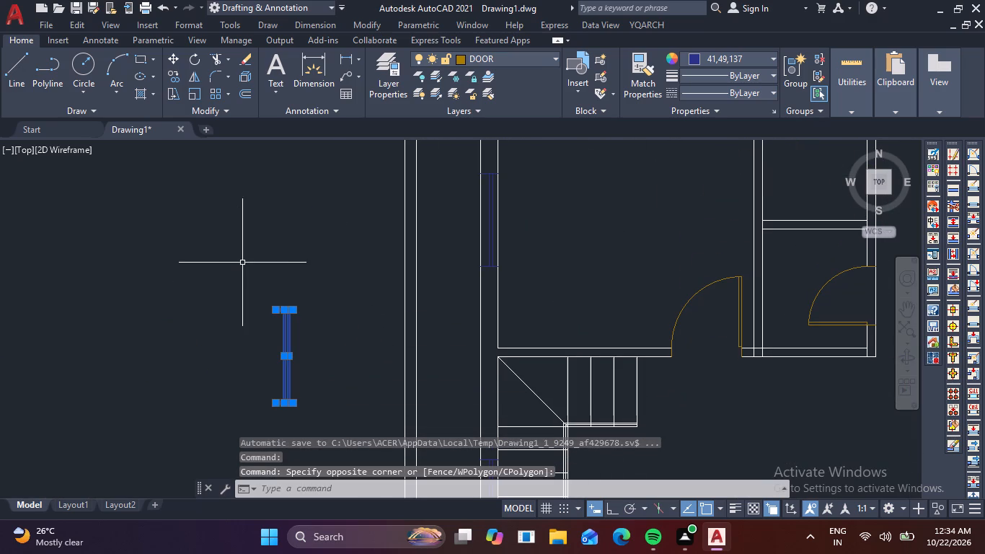
right_click(248, 264)
left_click(306, 336)
left_click(306, 335)
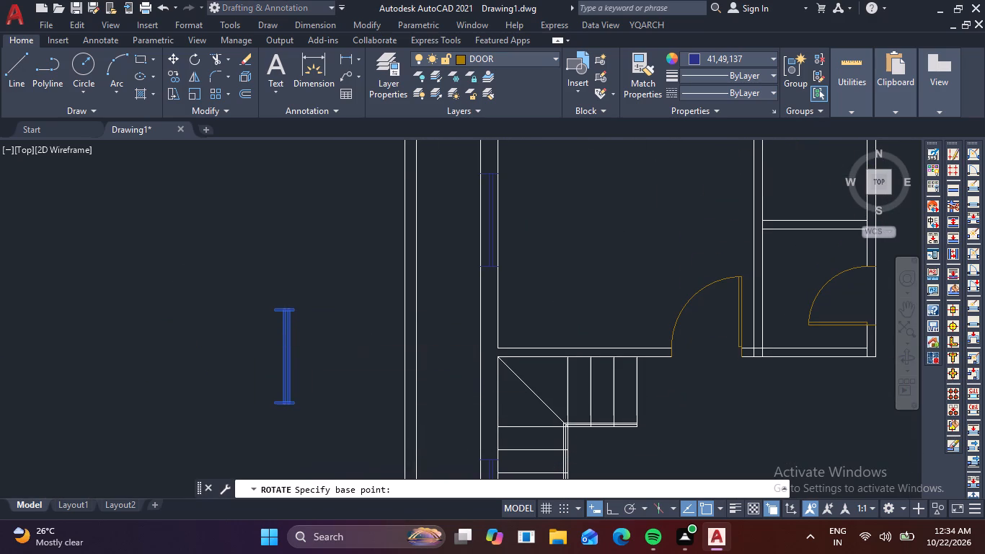
left_click(602, 508)
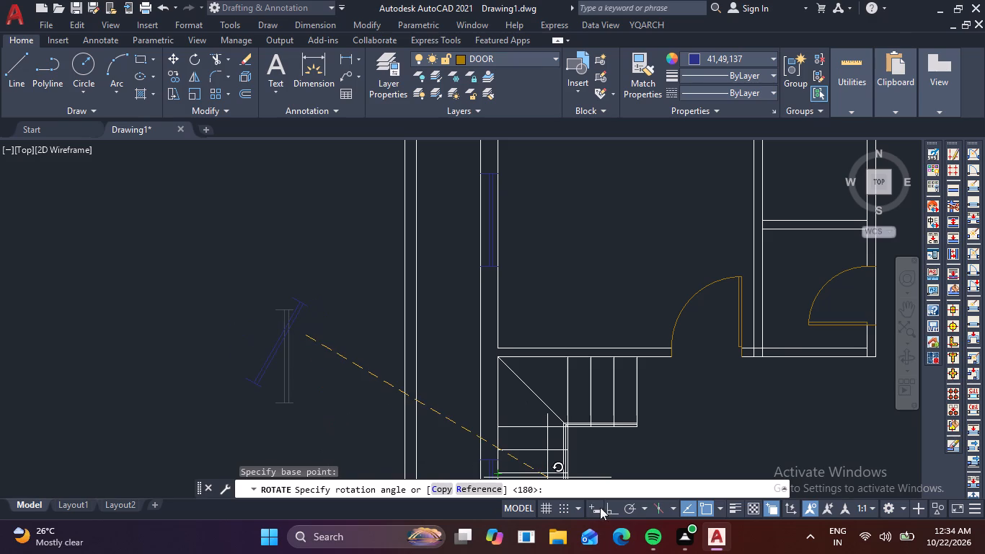
left_click(612, 512)
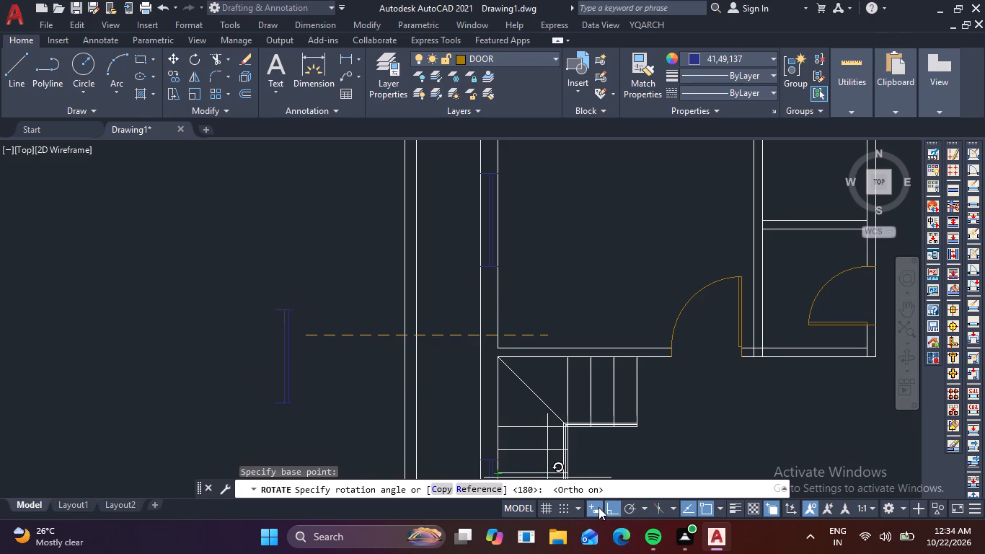
left_click(598, 507)
left_click(299, 417)
Move the horizontal window by its upper-left end into the top external wall above the top-left room, with Ortho off.
left_click_drag(363, 362, 350, 349)
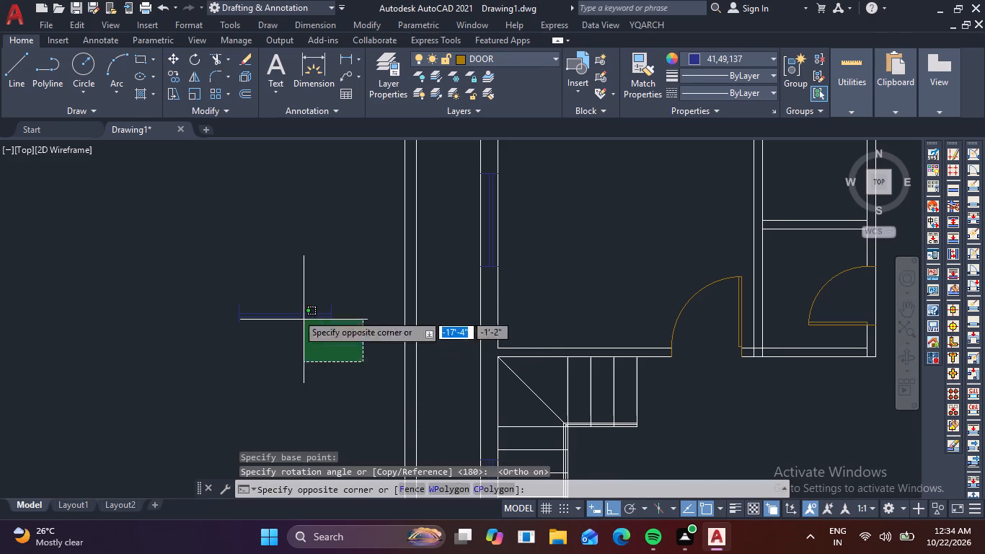
left_click(218, 265)
right_click(216, 265)
left_click(262, 287)
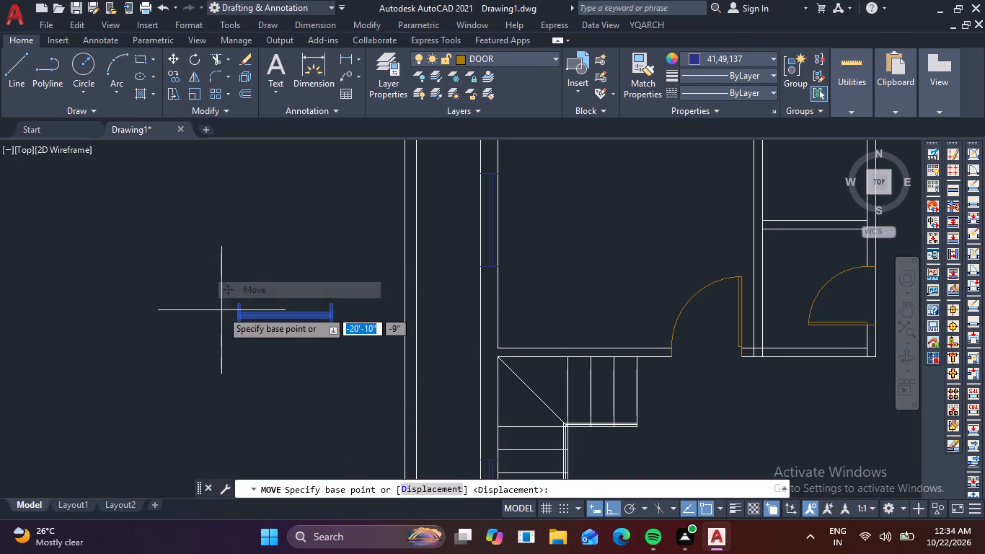
scroll(224, 299, "up", 3)
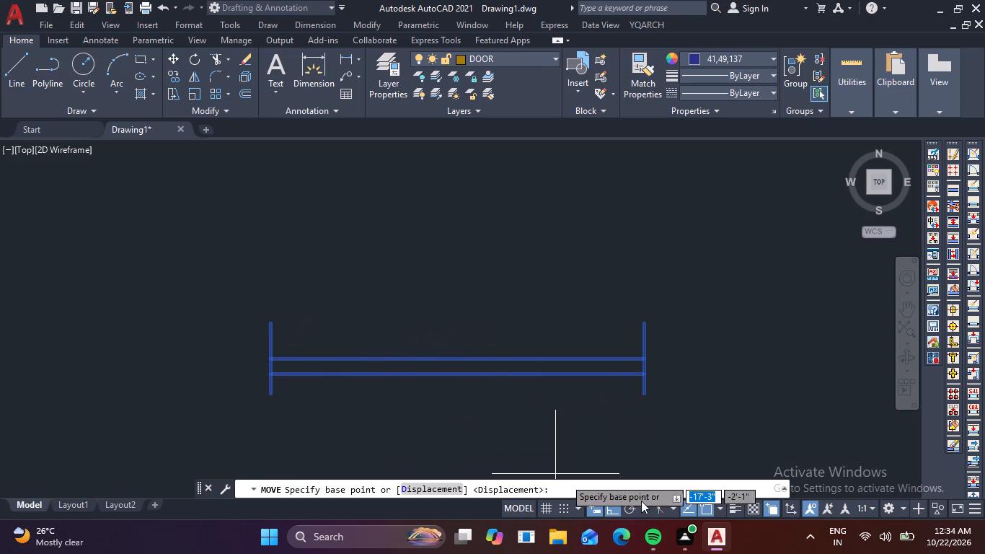
left_click(613, 507)
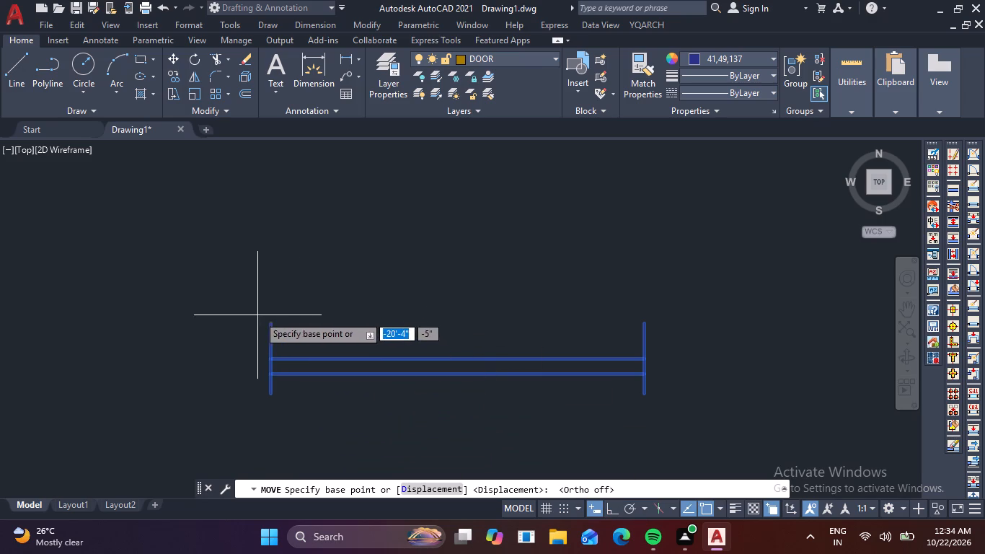
left_click(266, 321)
scroll(335, 249, "down", 3)
middle_click_drag(324, 271, 163, 449)
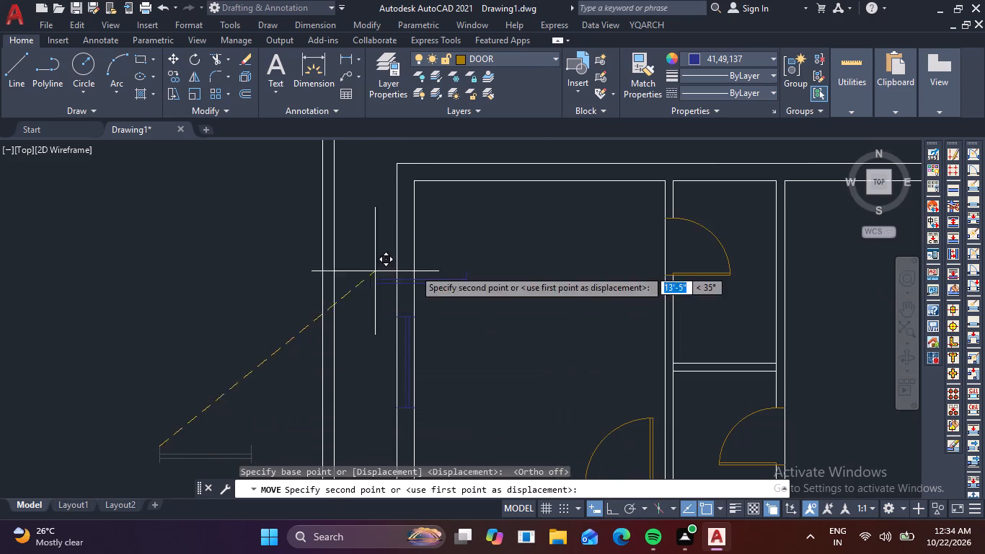
middle_click_drag(394, 351, 326, 439)
scroll(392, 299, "up", 3)
middle_click_drag(420, 252, 307, 488)
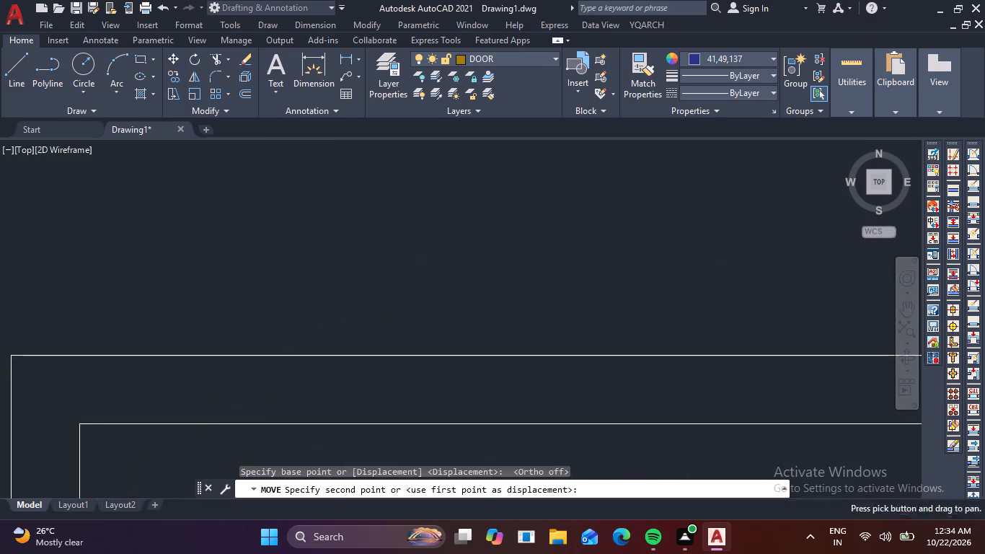
left_click(343, 356)
scroll(319, 406, "down", 5)
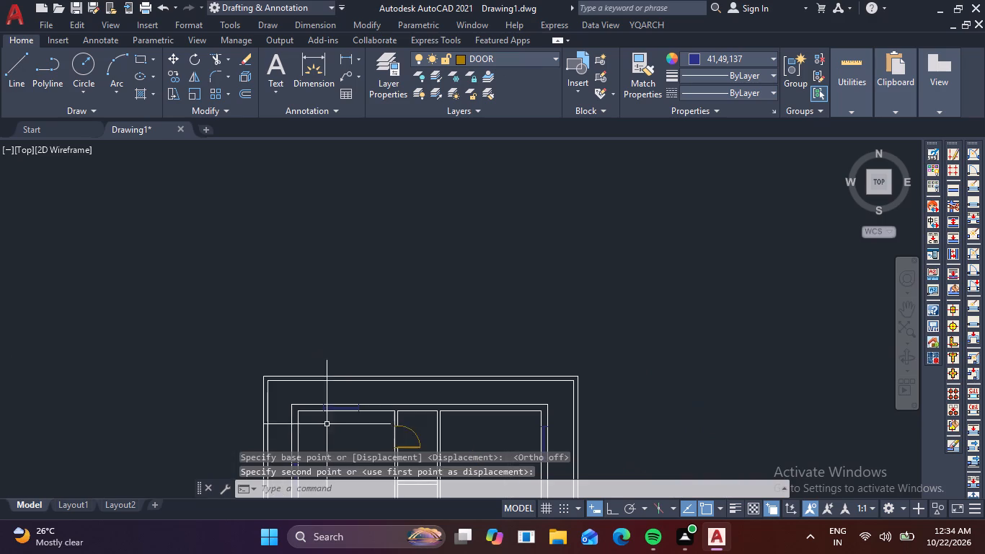
middle_click_drag(412, 441, 384, 287)
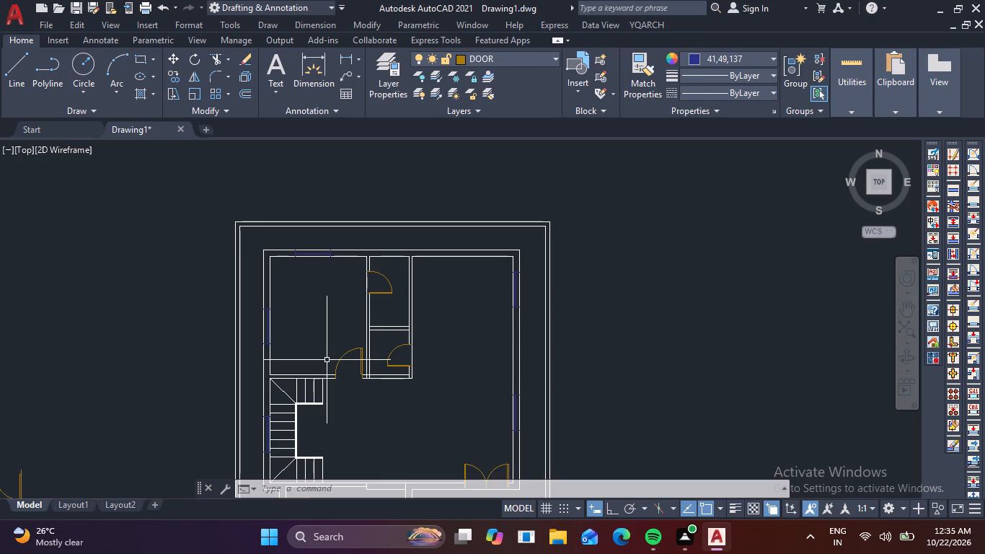
Create a new layer named BED.
left_click(380, 72)
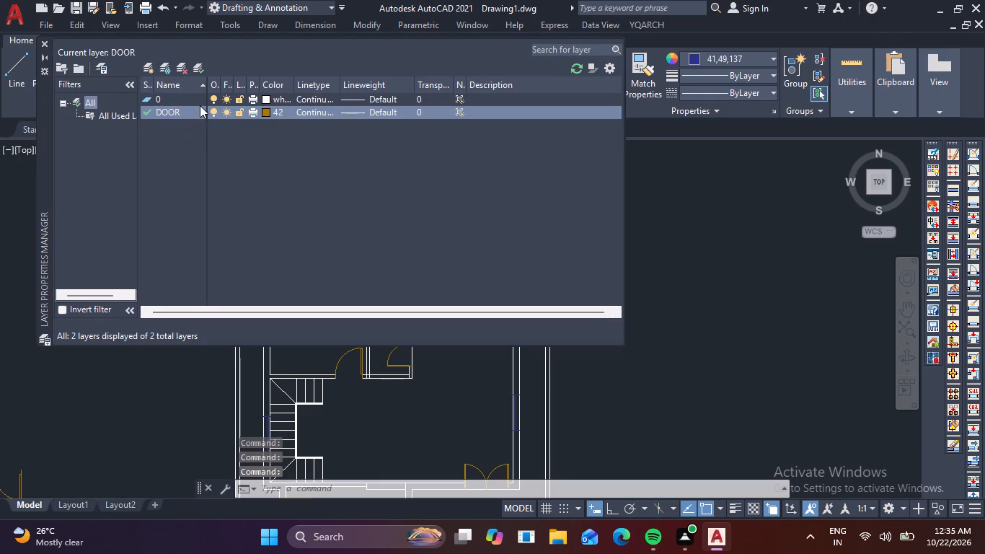
left_click(200, 105)
left_click(192, 117)
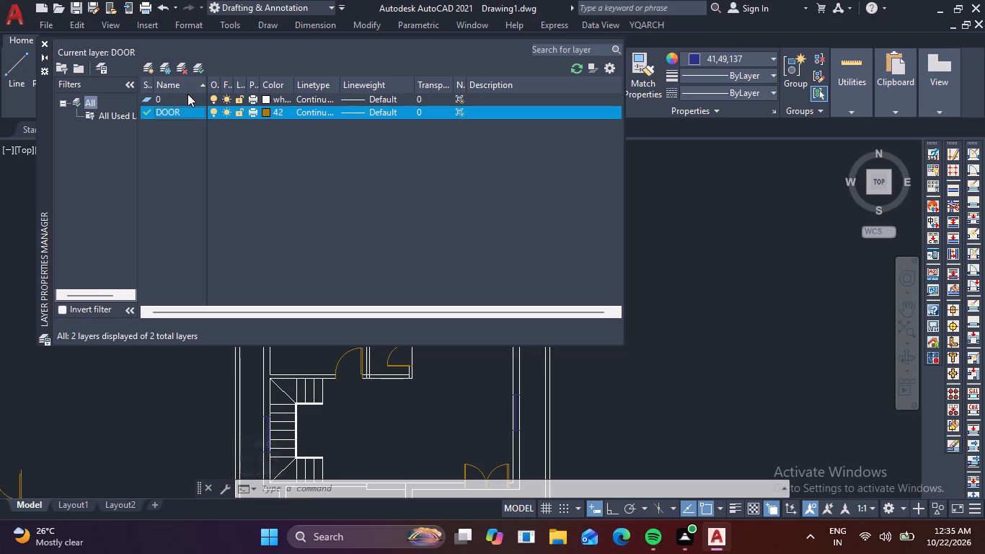
key("Return")
key("BackSpace")
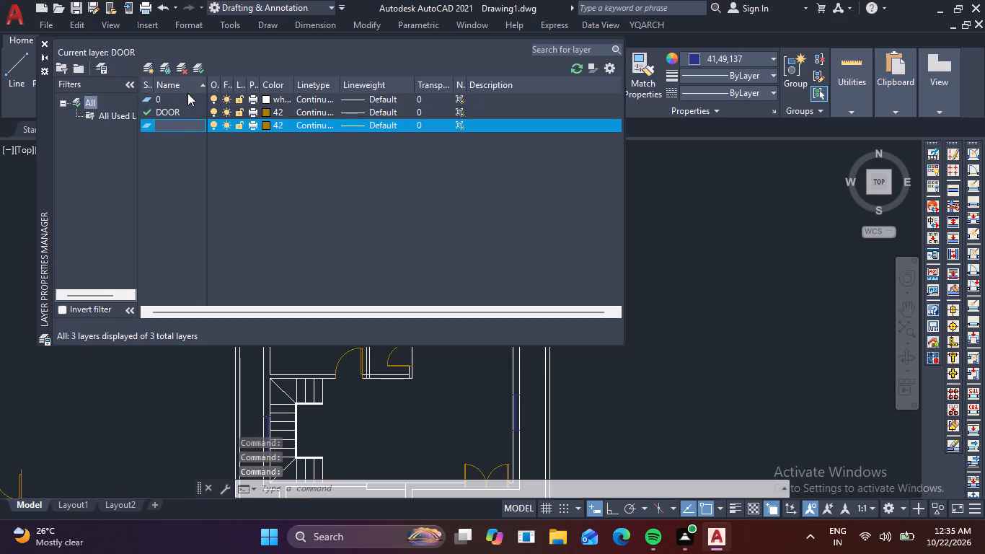
type("BED")
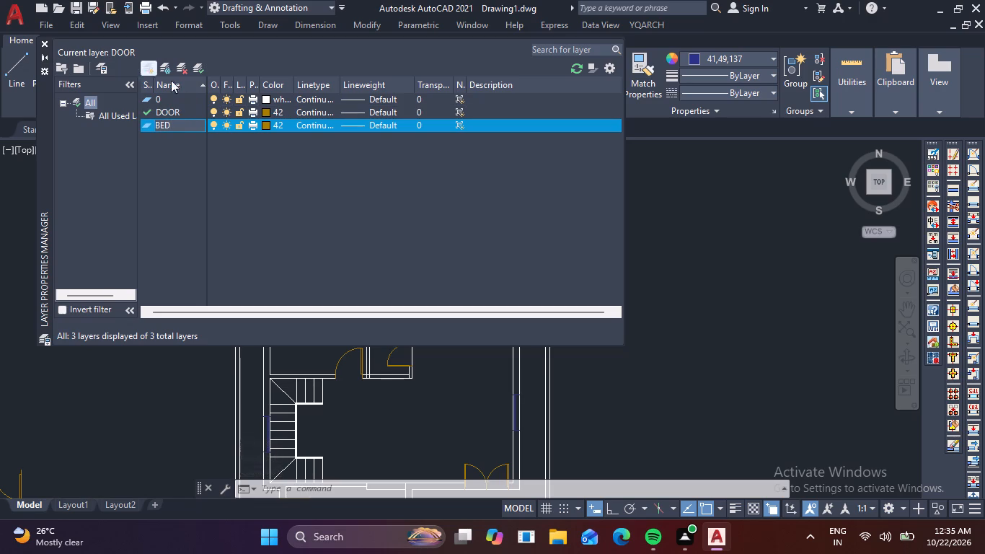
Set the BED layer's color to index color 30.
left_click(266, 124)
left_click(265, 124)
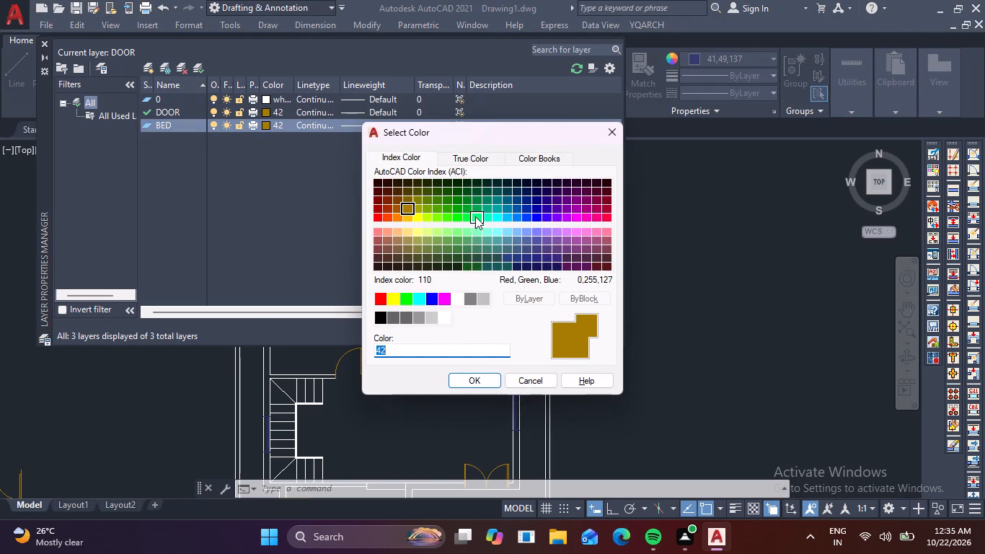
left_click(408, 224)
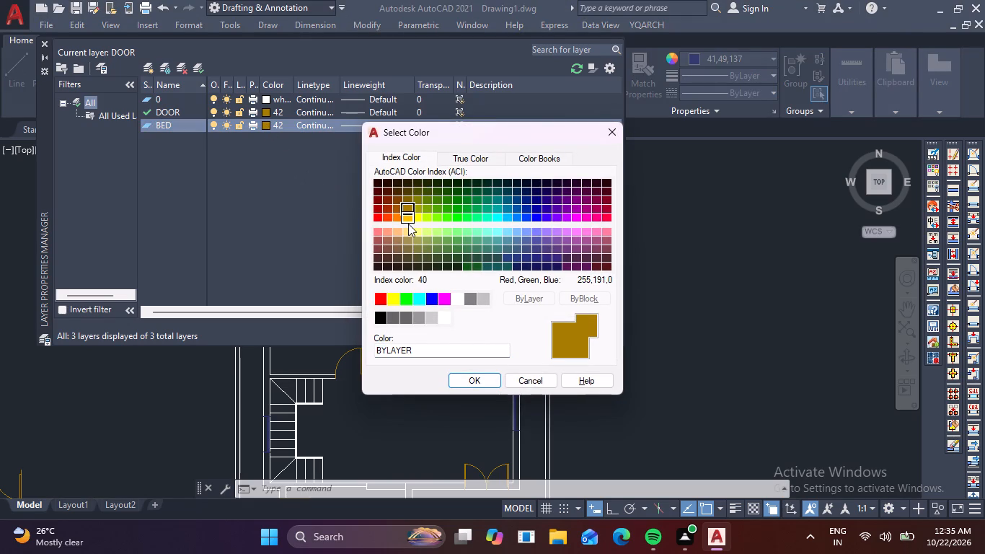
left_click(394, 222)
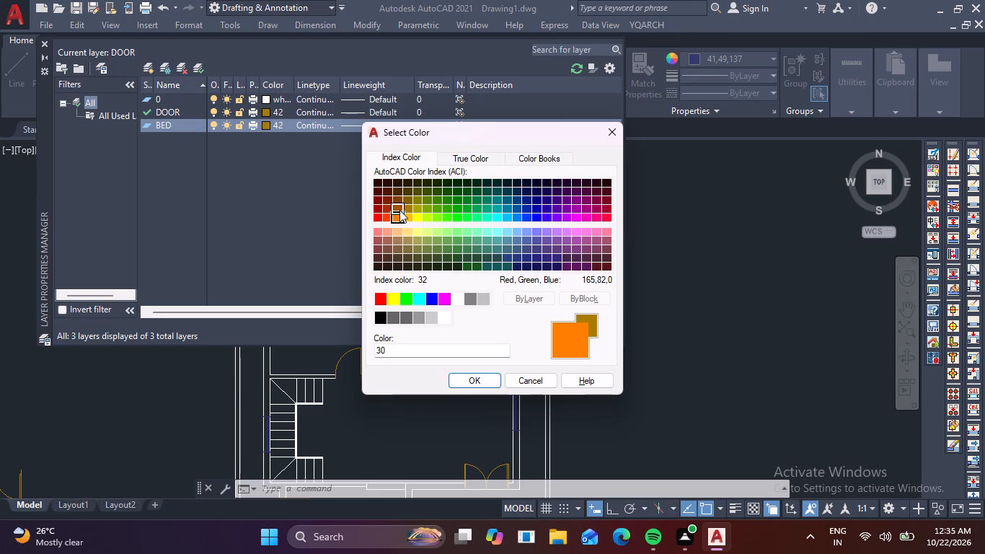
left_click(399, 210)
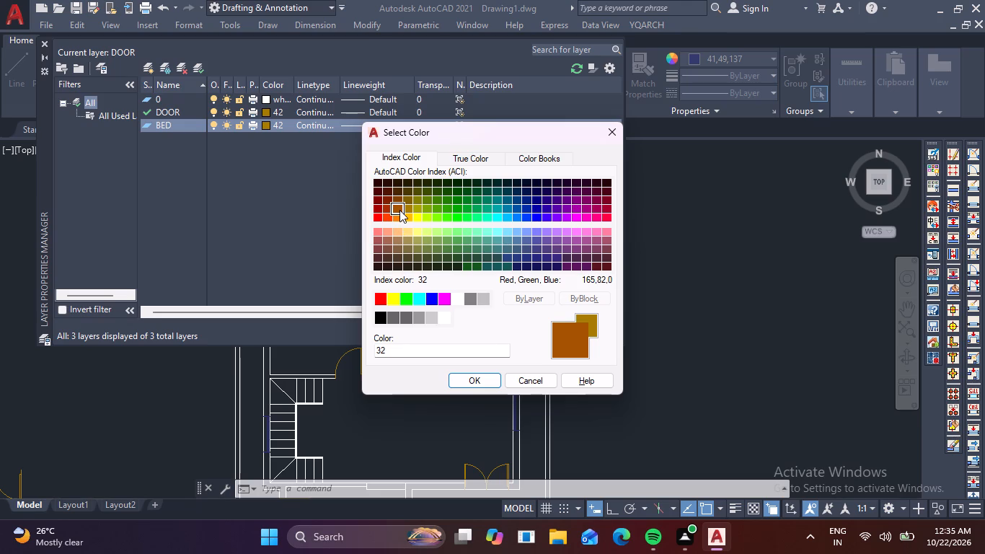
left_click(397, 217)
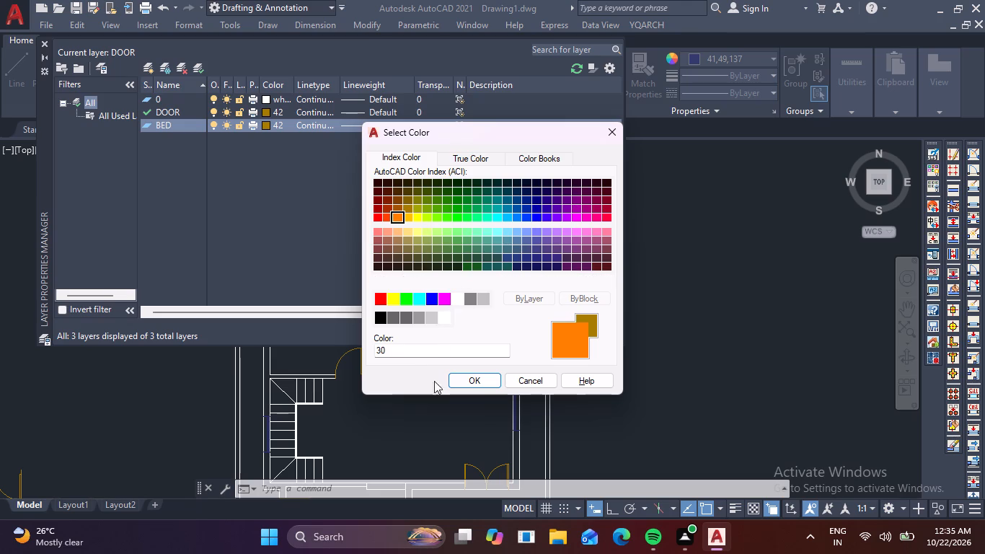
left_click(467, 379)
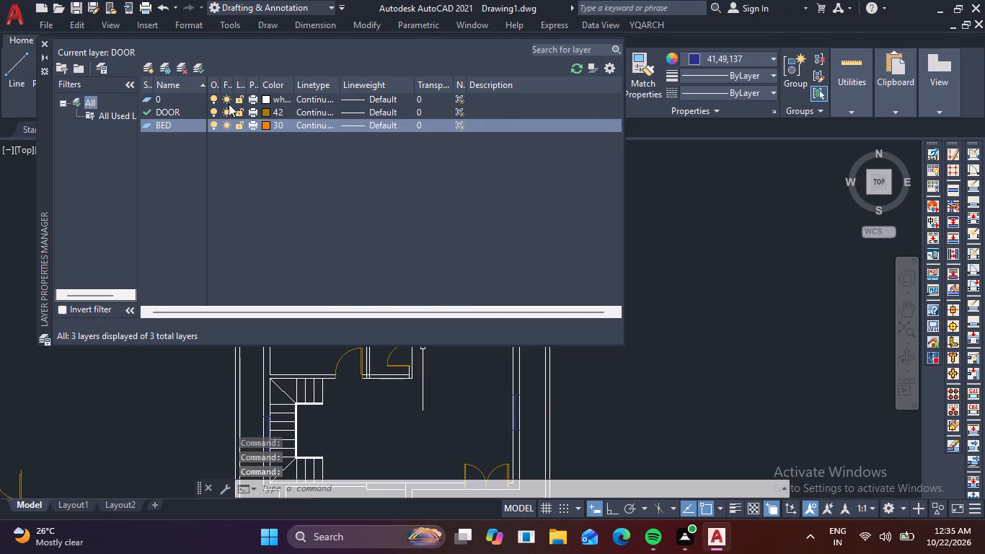
Make BED the current layer and close the layer manager.
left_click(198, 64)
left_click(40, 42)
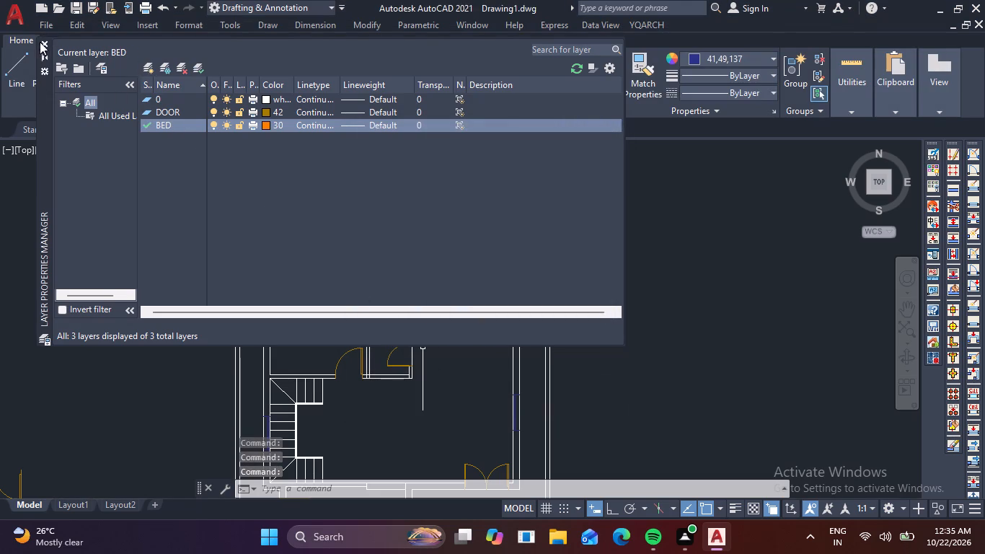
Insert the double bed block with two side tables from the recent blocks, outside the plan beyond its left boundary.
type("I")
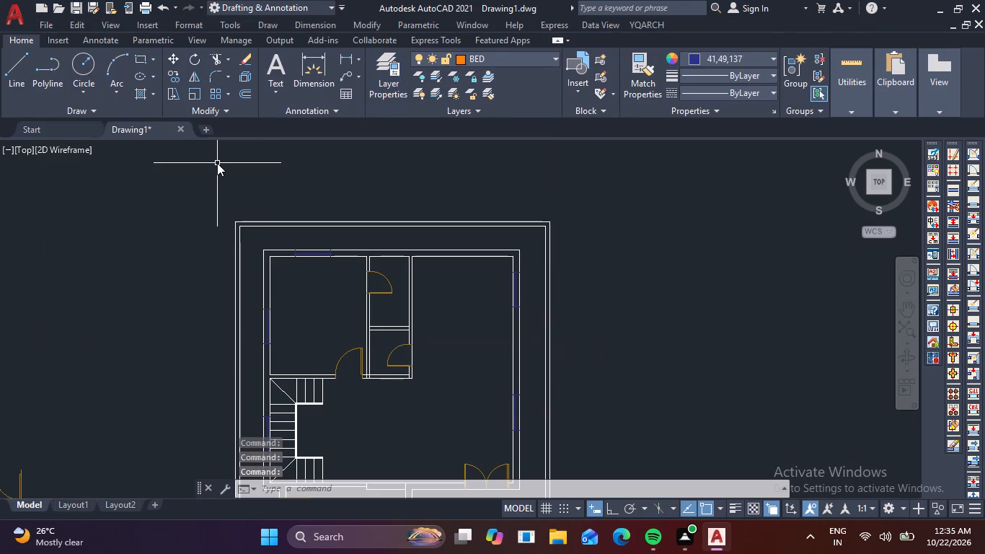
key("space")
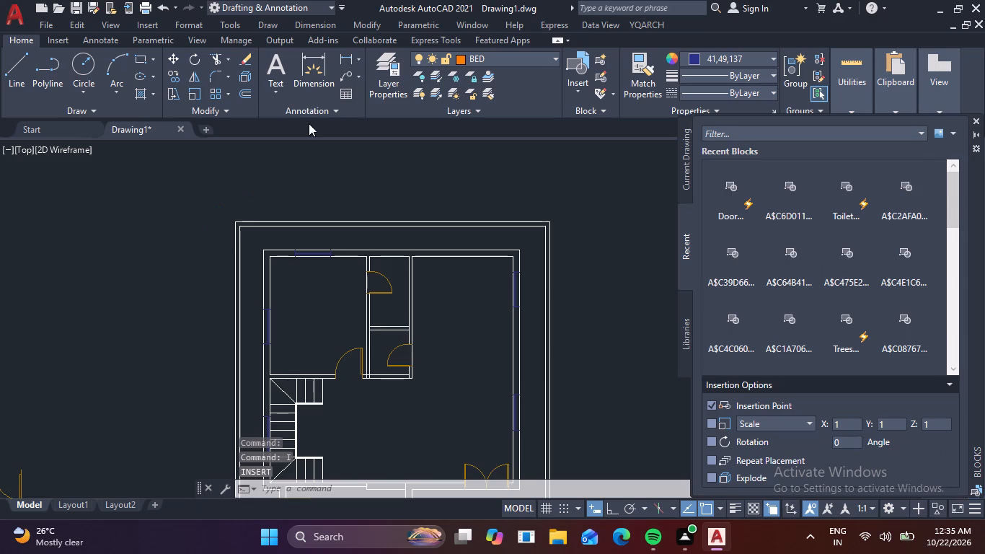
scroll(343, 238, "down", 2)
middle_click_drag(331, 245, 389, 248)
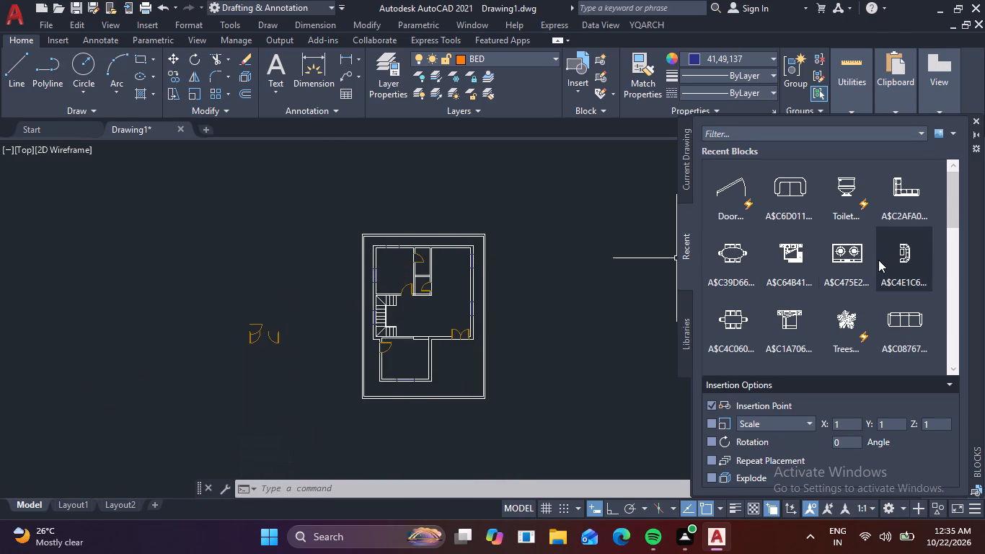
left_click_drag(799, 324, 224, 247)
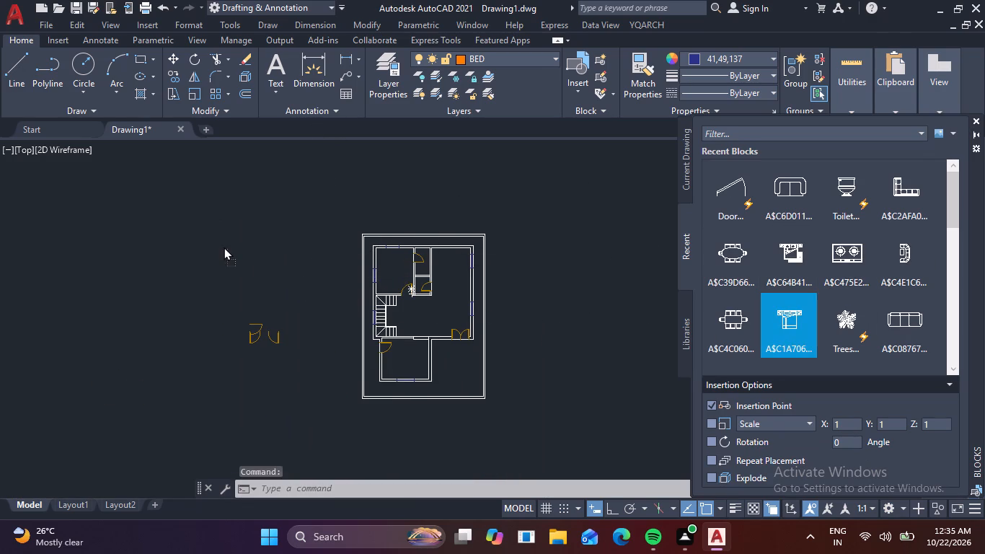
left_click_drag(224, 247, 224, 245)
Scale up the tiny inserted bed block about a point on it, picking the factor freehand about 3'-8" away.
left_click_drag(237, 255, 228, 246)
left_click(178, 208)
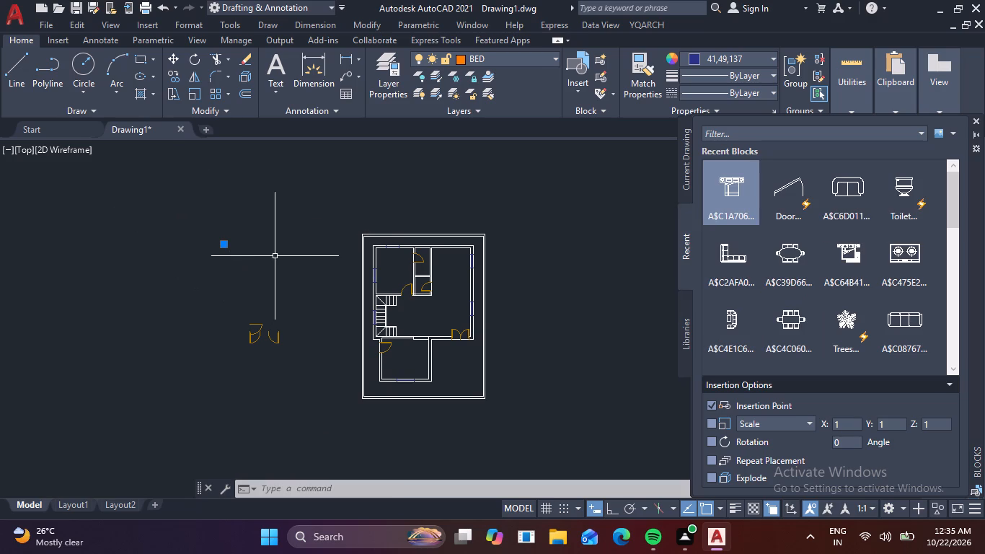
key("s")
type("C")
key("space")
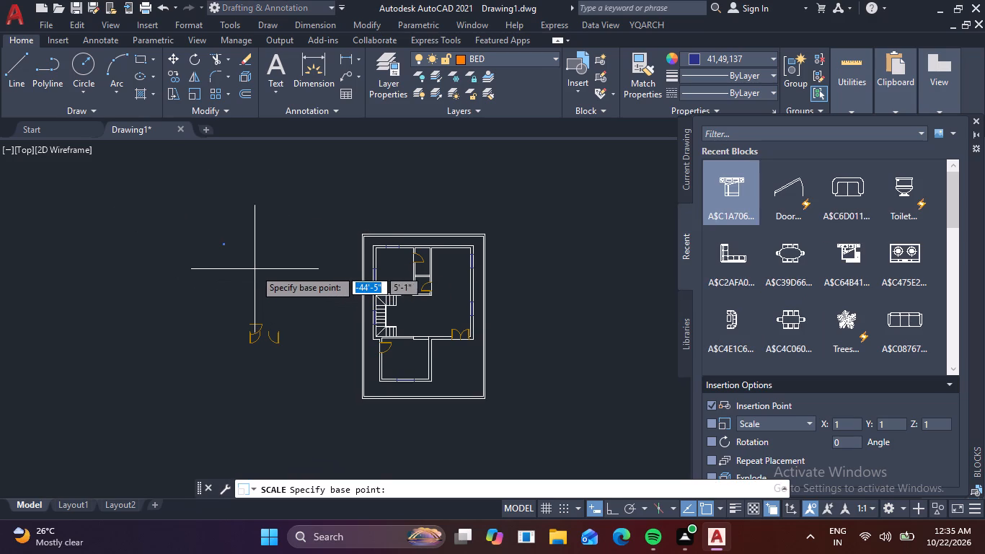
scroll(252, 265, "up", 1)
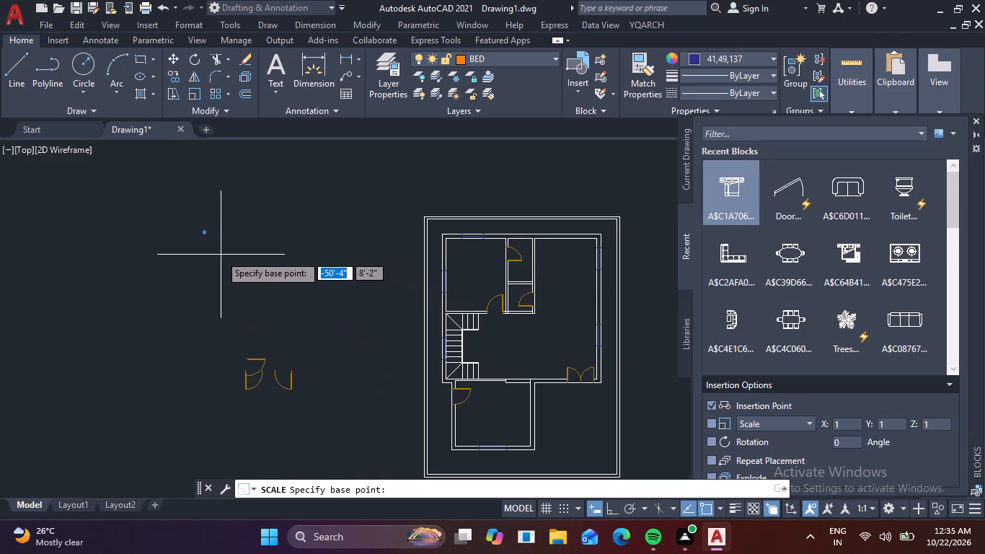
left_click(206, 233)
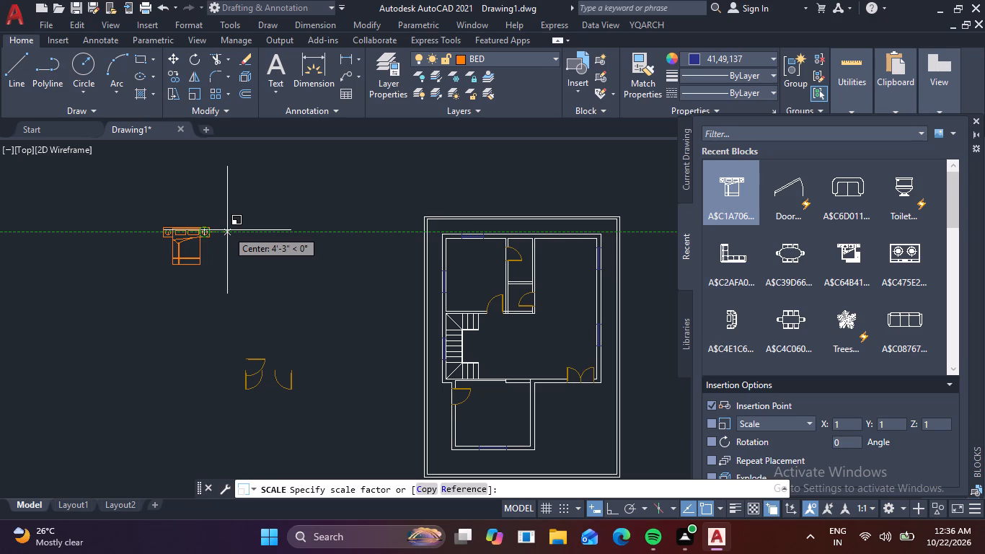
left_click(224, 226)
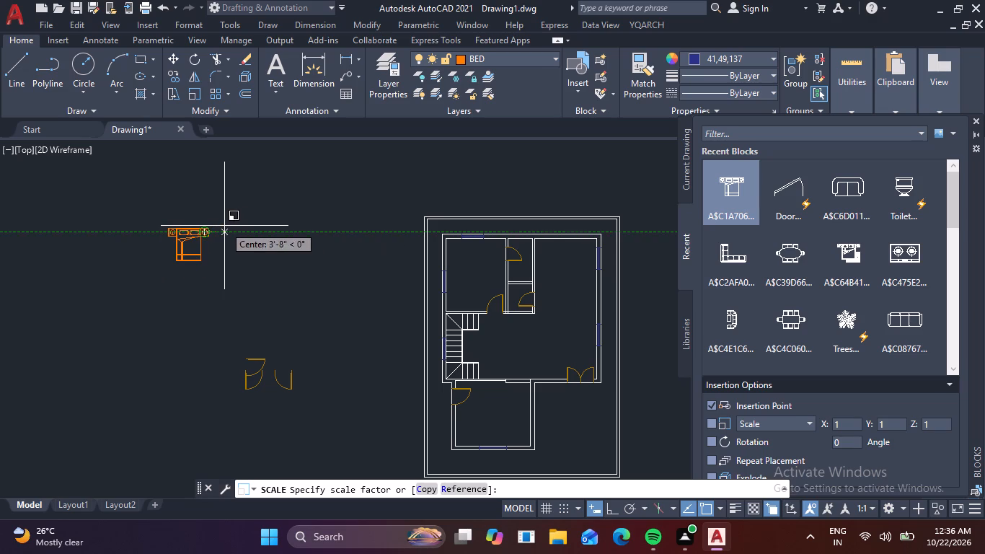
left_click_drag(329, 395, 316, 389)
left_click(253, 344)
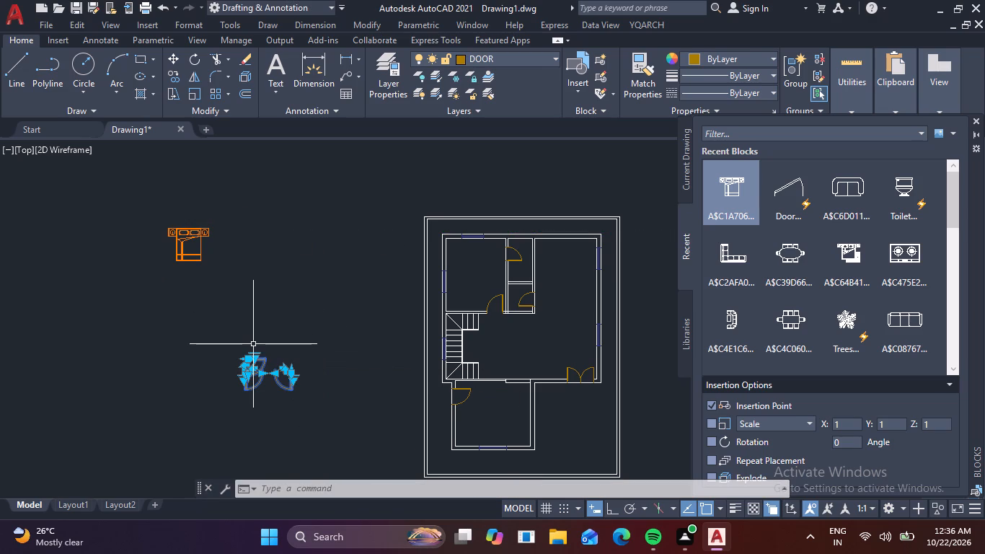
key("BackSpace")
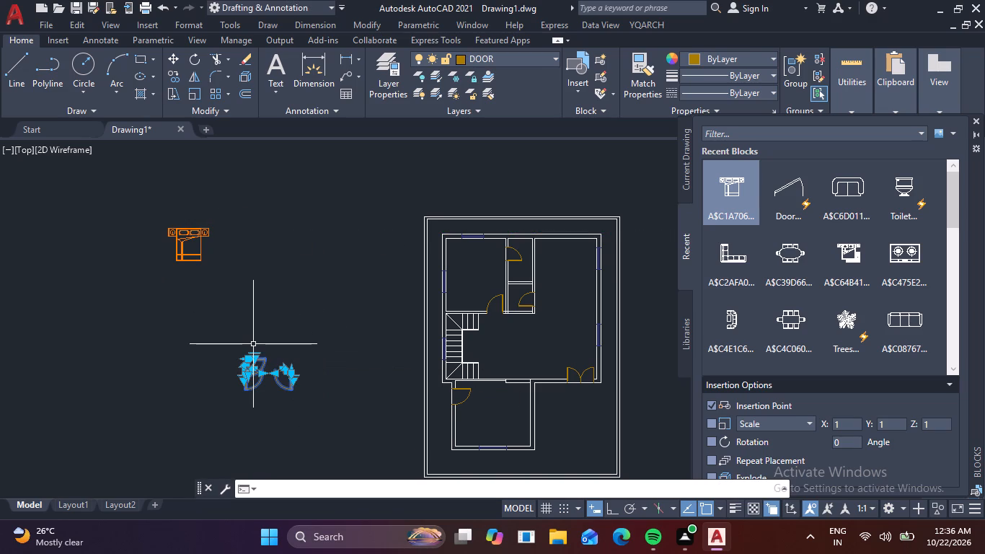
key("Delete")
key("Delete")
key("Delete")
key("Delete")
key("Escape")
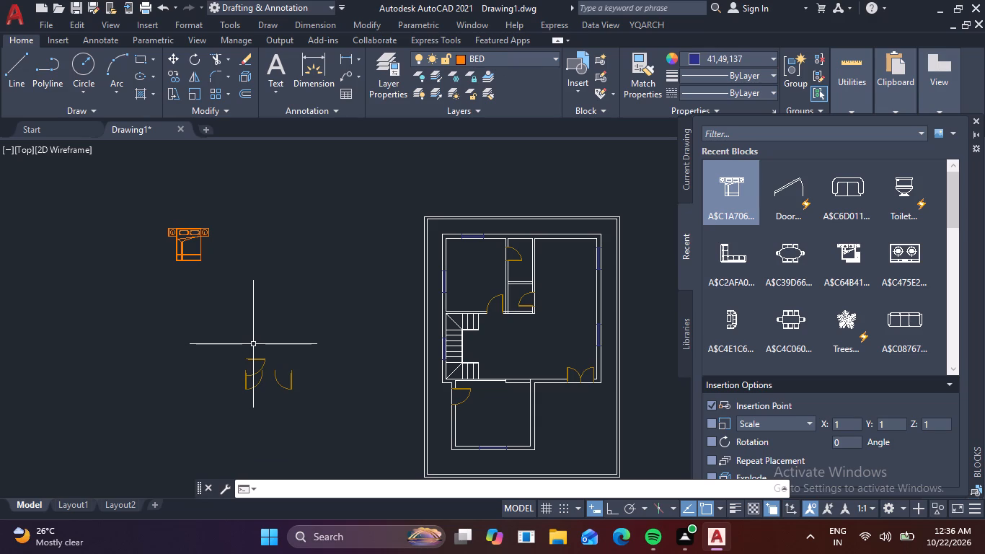
Delete the spare door blocks lying outside the plan below the bed.
left_click(305, 426)
left_click(227, 364)
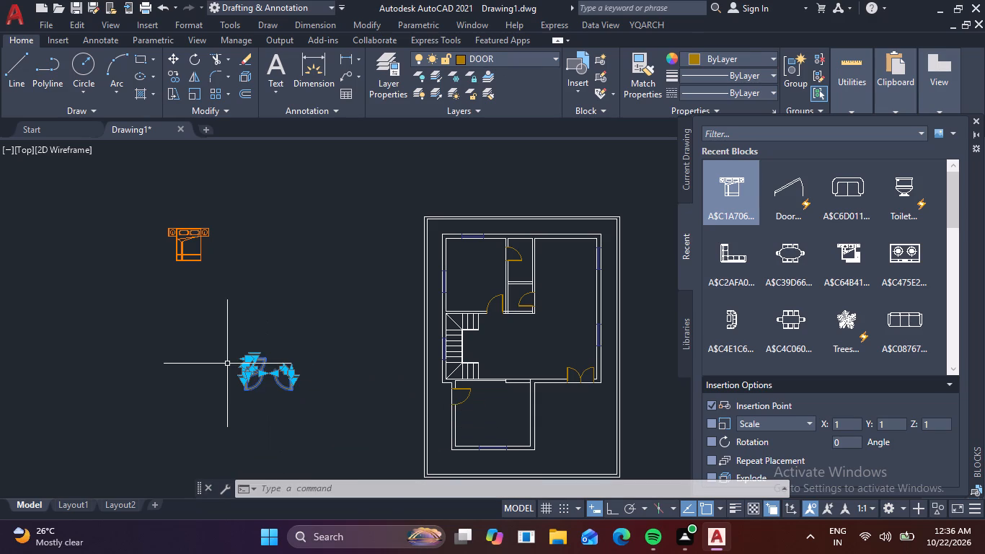
key("Delete")
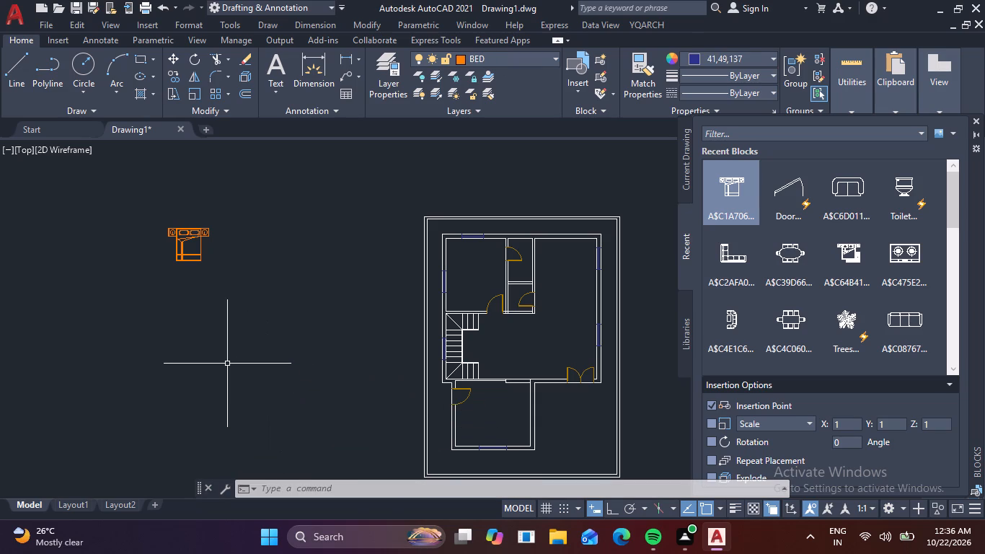
Rotate the bed block a quarter turn counterclockwise with Ortho on so that its headboard faces left.
scroll(200, 276, "up", 2)
middle_click_drag(219, 282, 259, 366)
left_click_drag(260, 335, 236, 319)
left_click(191, 302)
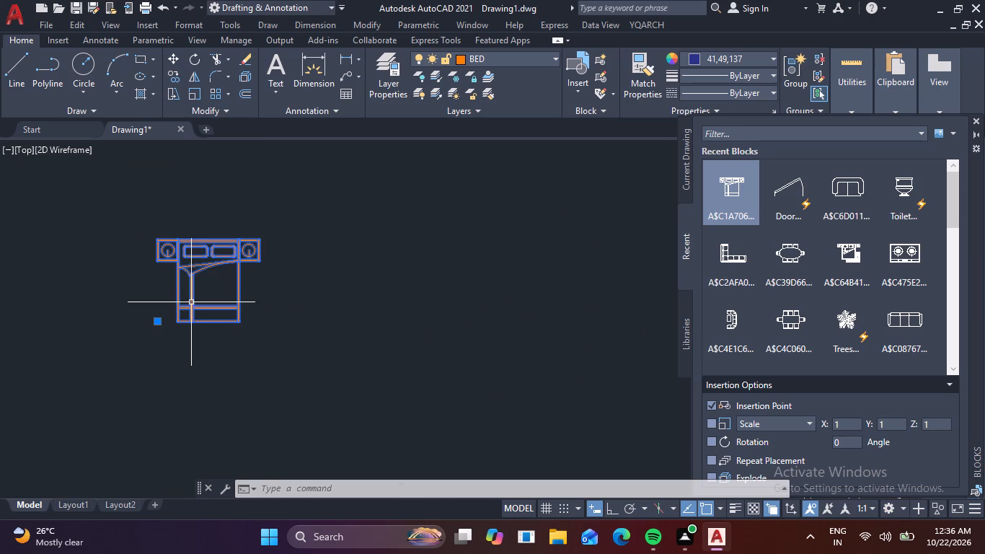
right_click(208, 290)
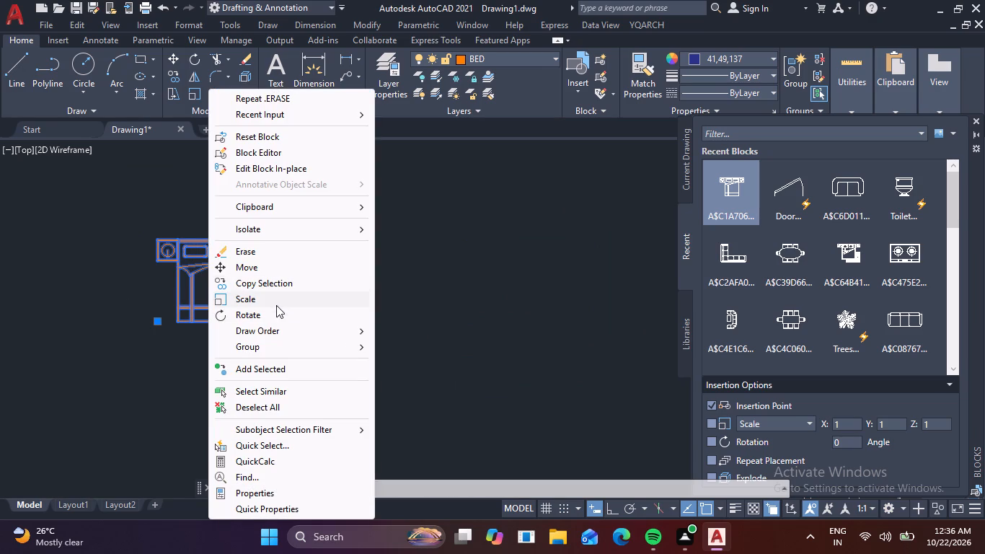
left_click(272, 317)
left_click(213, 259)
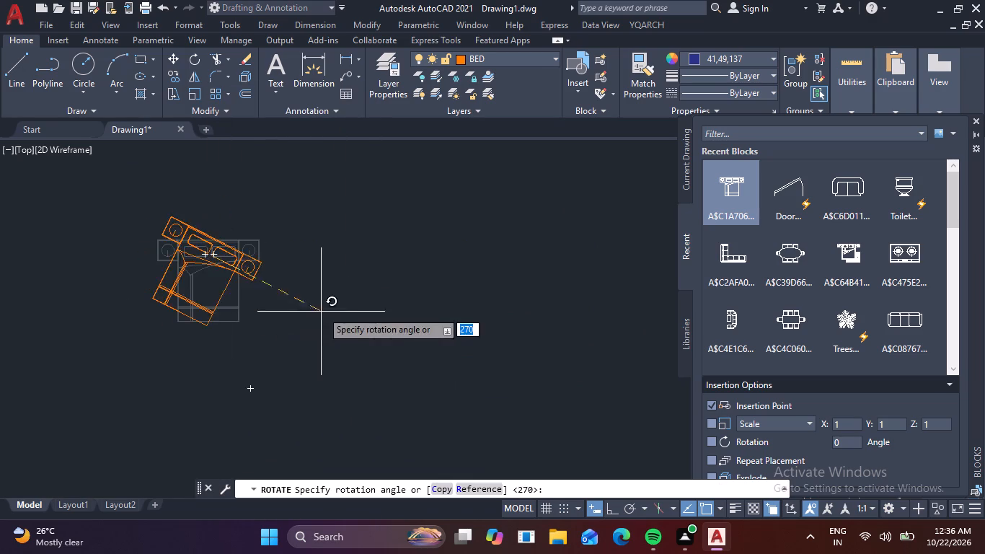
left_click(613, 514)
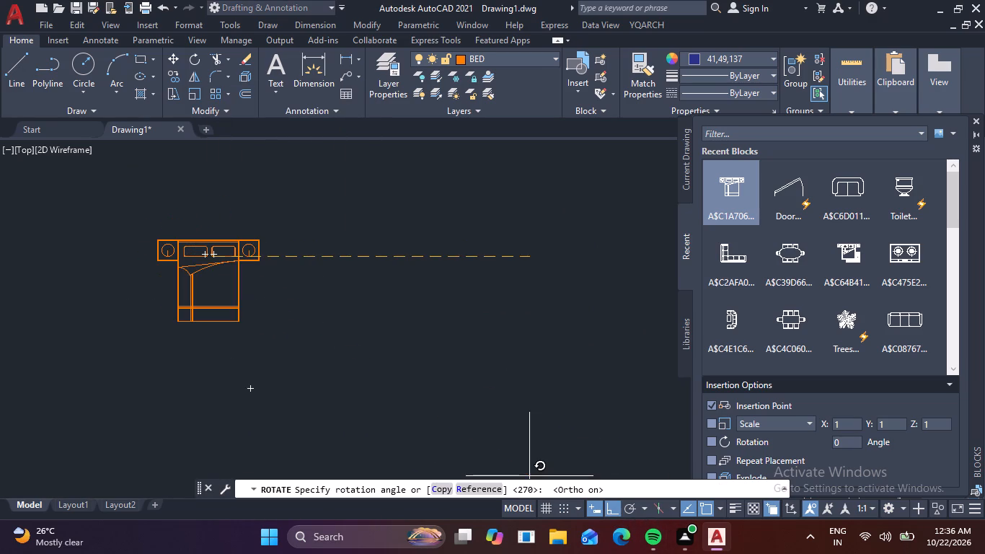
left_click(190, 200)
Copy the bed from the middle of its headboard edge against the left wall of the top-left room, with Ortho off.
left_click_drag(316, 331, 301, 317)
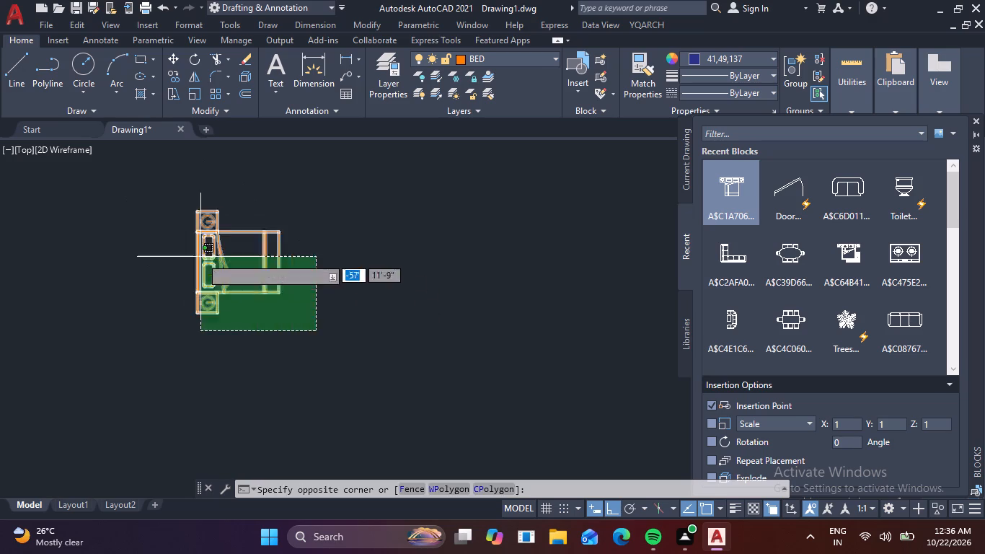
left_click(200, 257)
right_click(272, 291)
left_click(317, 285)
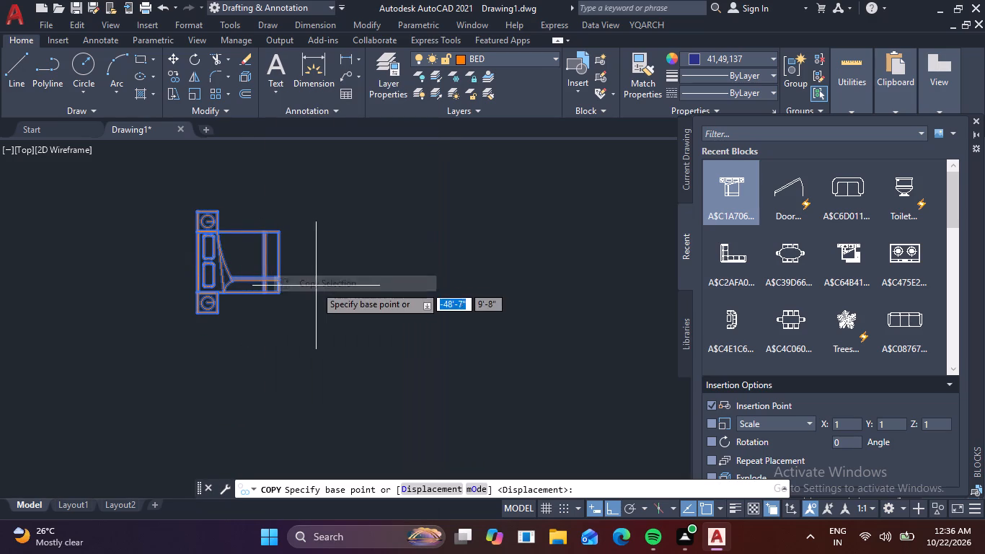
scroll(229, 278, "up", 4)
middle_click_drag(209, 276, 342, 300)
middle_click_drag(286, 269, 303, 282)
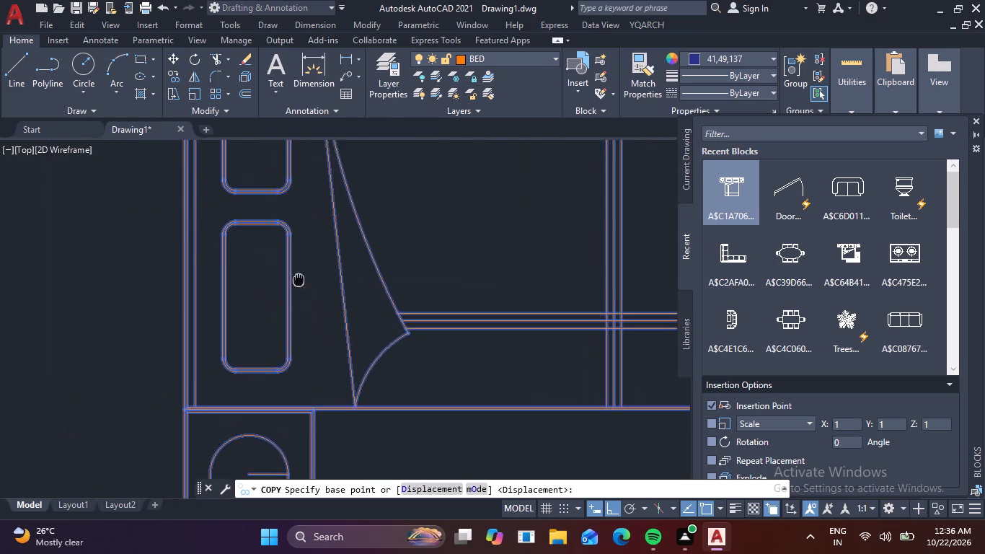
middle_click_drag(303, 282, 434, 410)
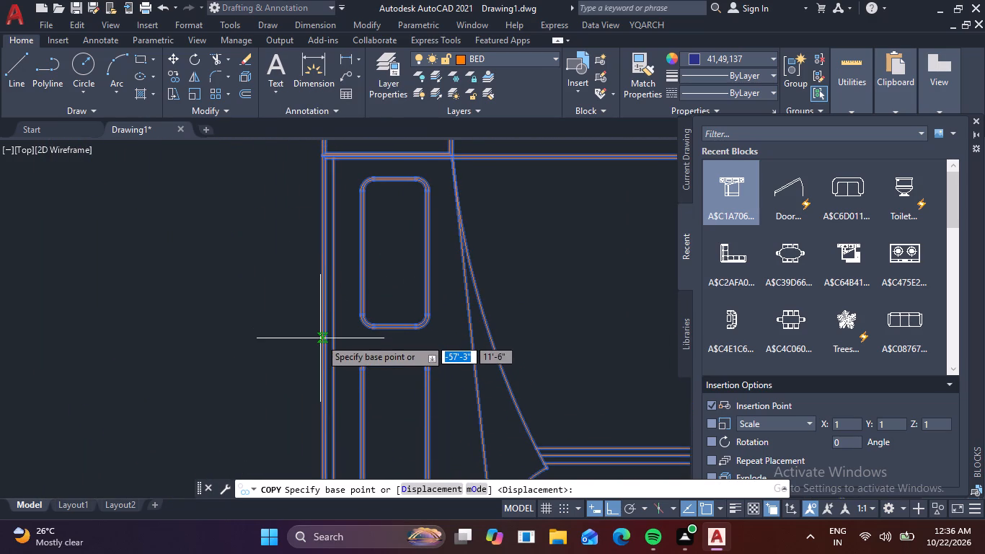
left_click(322, 354)
scroll(402, 335, "down", 3)
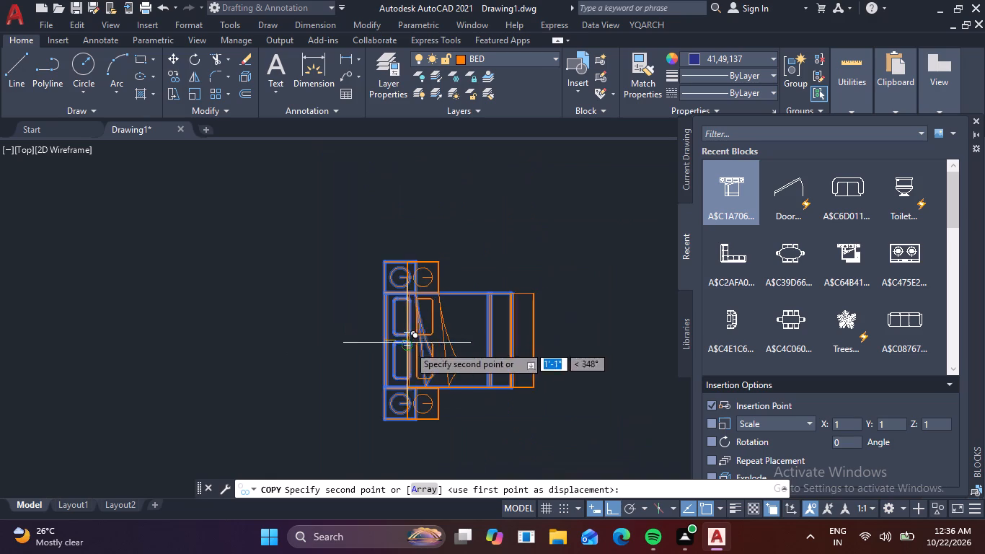
middle_click_drag(446, 340, 270, 323)
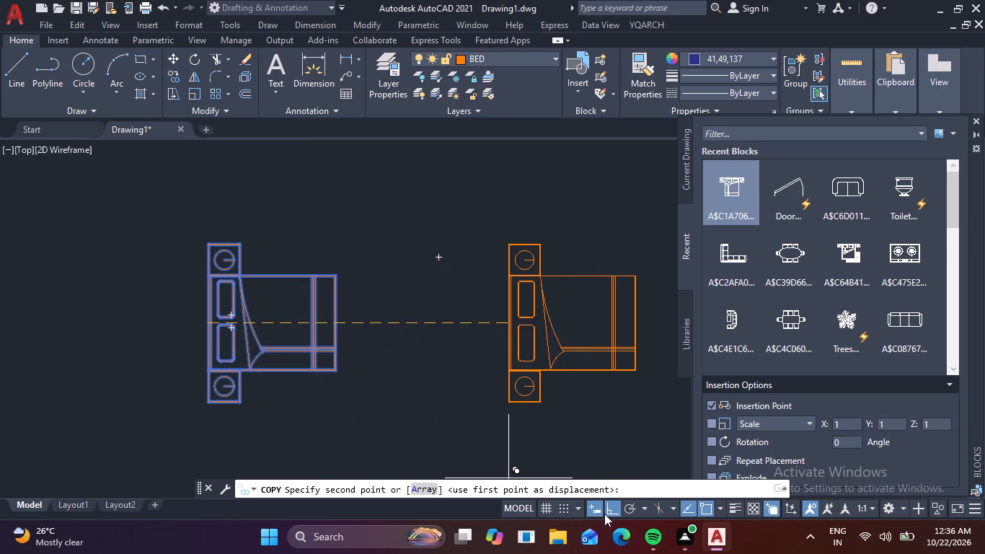
left_click(608, 513)
scroll(519, 366, "down", 2)
middle_click_drag(519, 366, 262, 339)
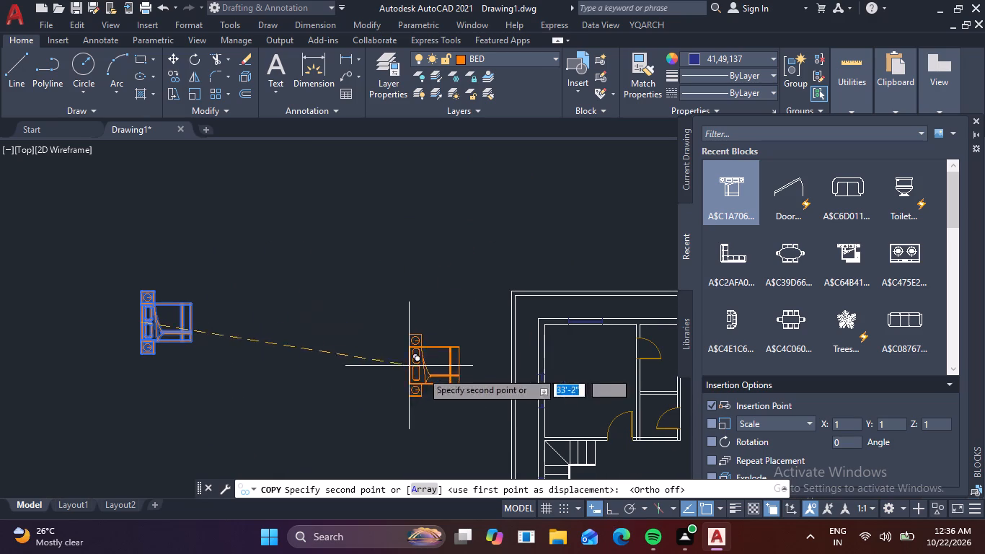
middle_click_drag(557, 376, 451, 352)
scroll(451, 352, "up", 3)
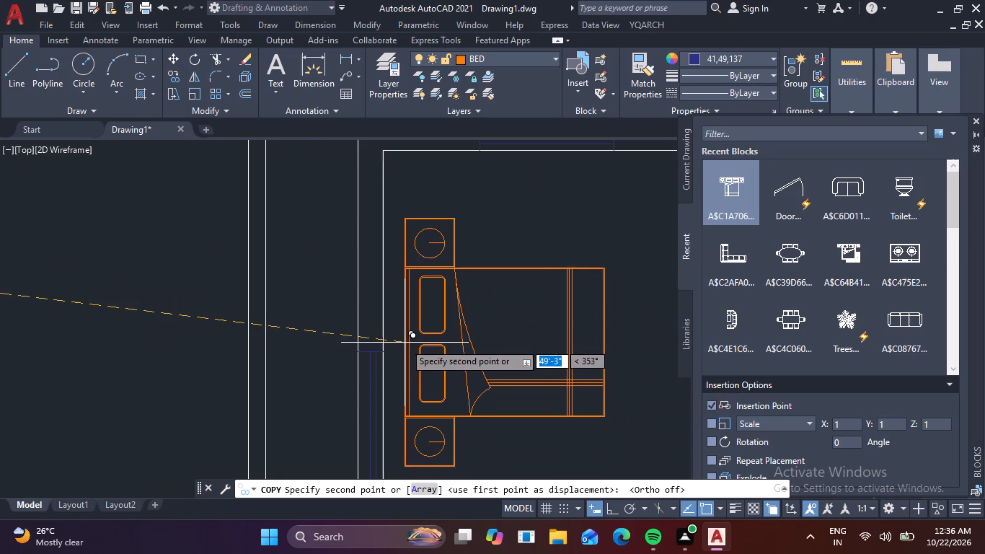
left_click(387, 353)
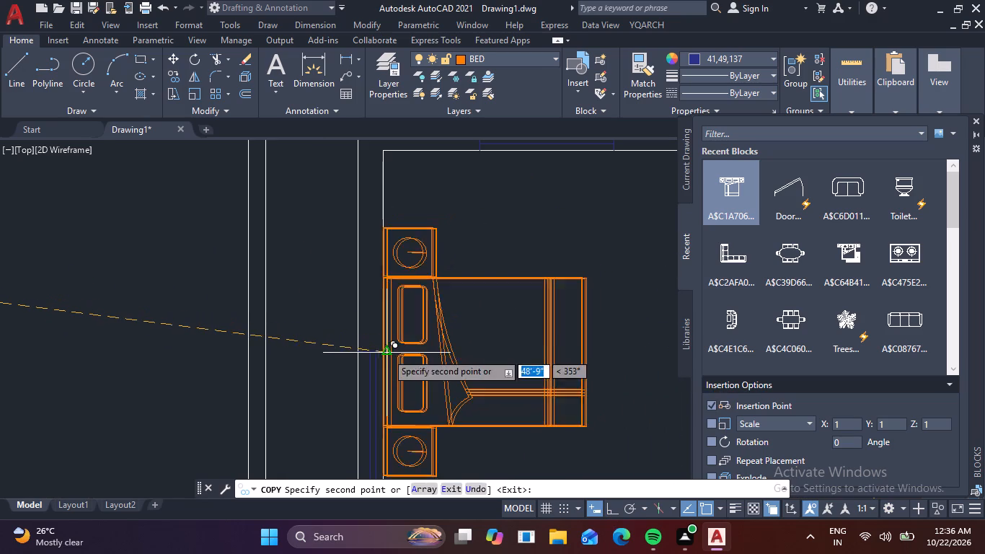
End the copying and erase the original bed block lying outside the plan, left of the walls.
scroll(469, 369, "down", 3)
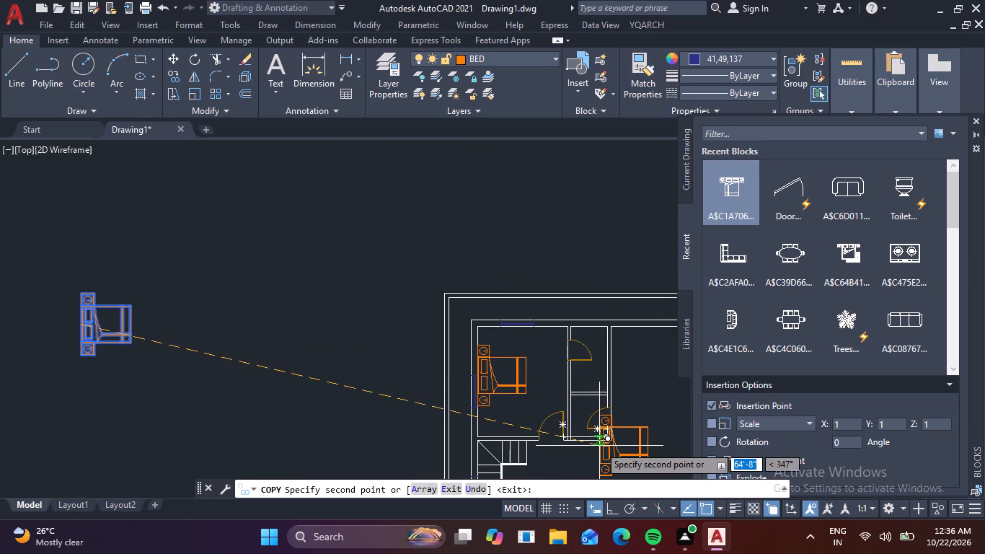
key("grave")
key("Escape")
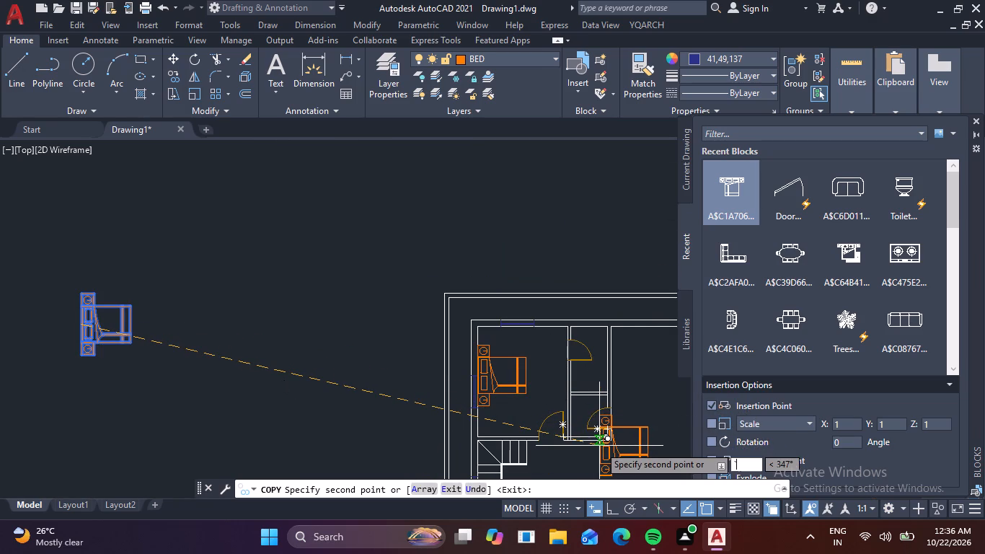
left_click_drag(205, 374, 184, 363)
left_click(131, 336)
left_click_drag(169, 376, 155, 361)
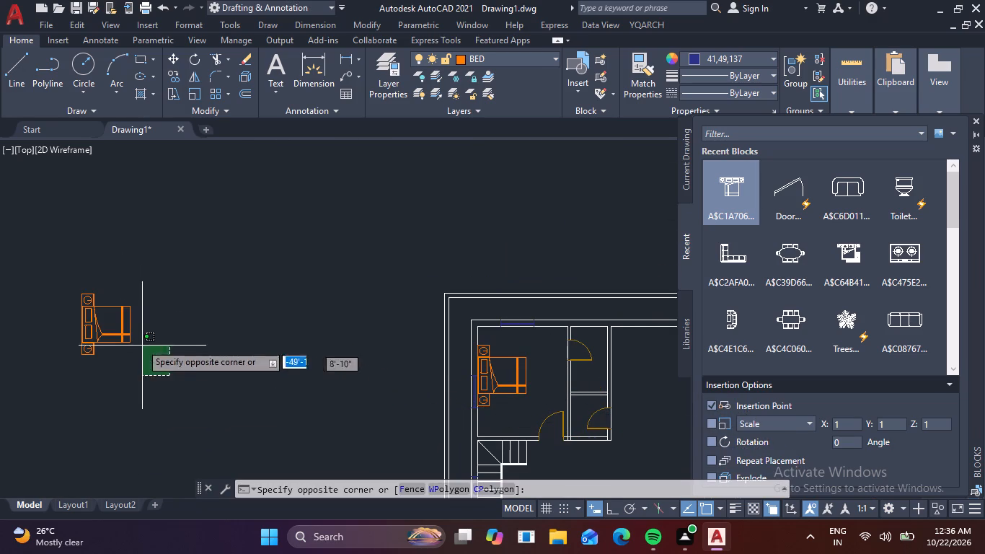
left_click(132, 332)
left_click_drag(174, 390, 162, 378)
left_click(84, 323)
right_click(107, 323)
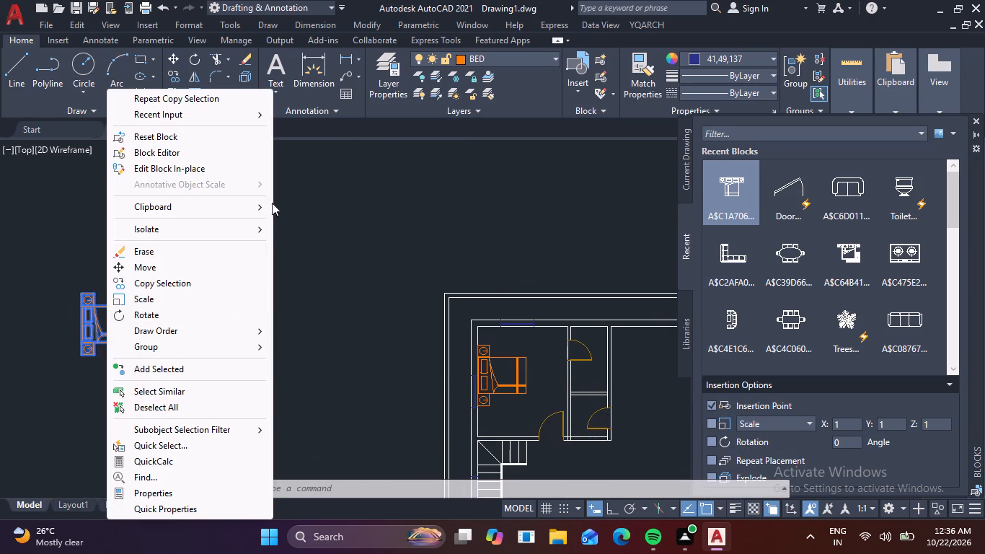
left_click(178, 245)
Scale up the bed in the top-left room about the middle of its headboard edge, picking the factor freehand.
scroll(559, 394, "up", 2)
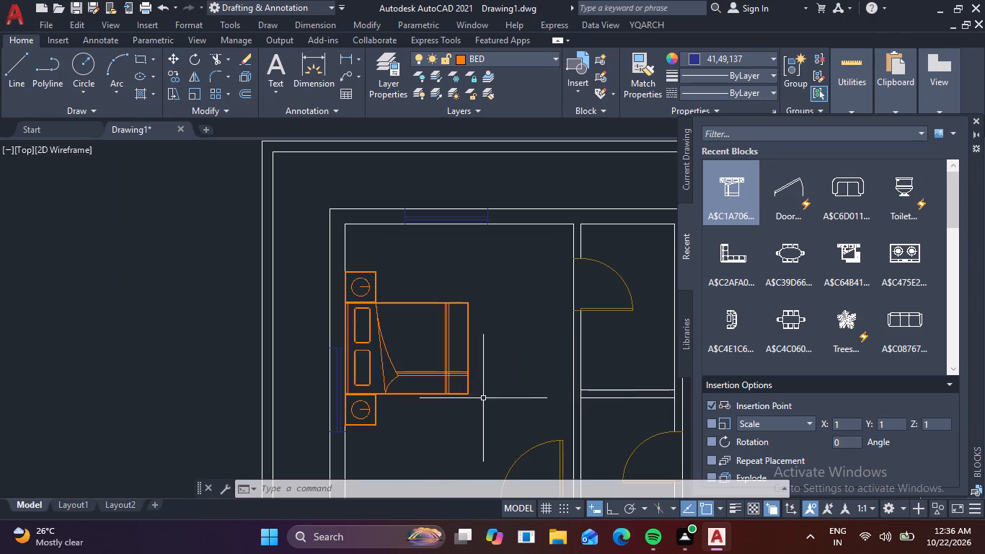
left_click(472, 403)
left_click(380, 331)
right_click(380, 330)
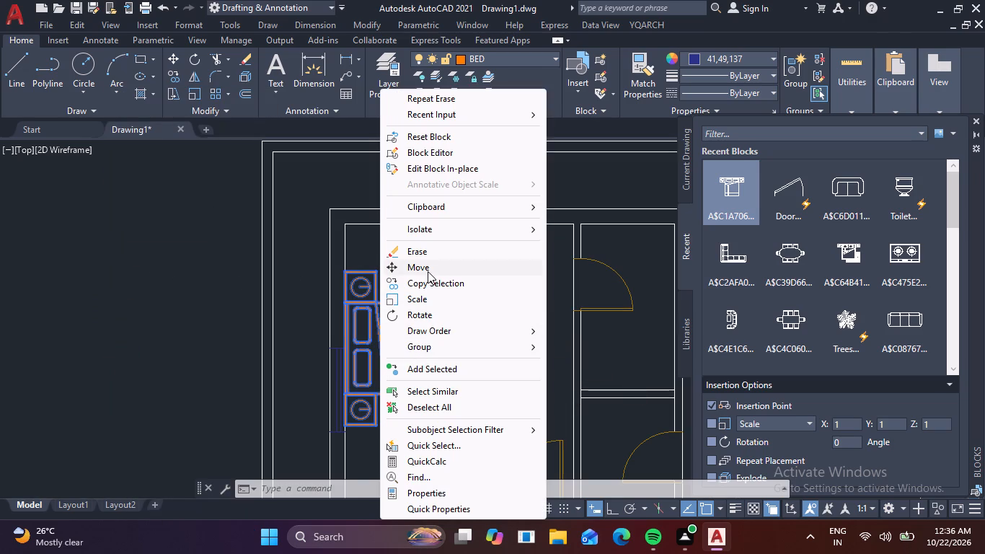
left_click(432, 302)
scroll(354, 359, "up", 2)
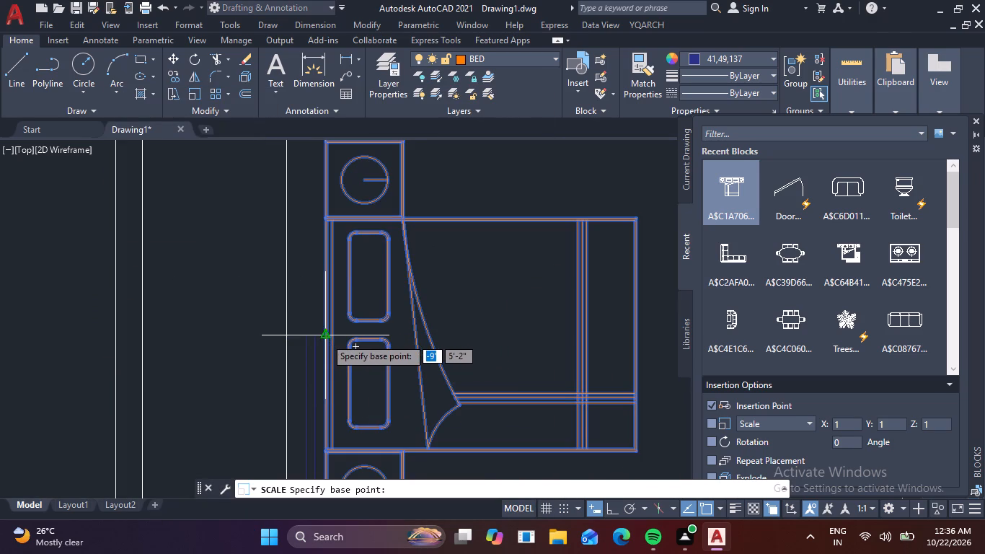
left_click(325, 338)
scroll(474, 355, "down", 1)
middle_click_drag(552, 361, 408, 322)
middle_click_drag(412, 332, 423, 374)
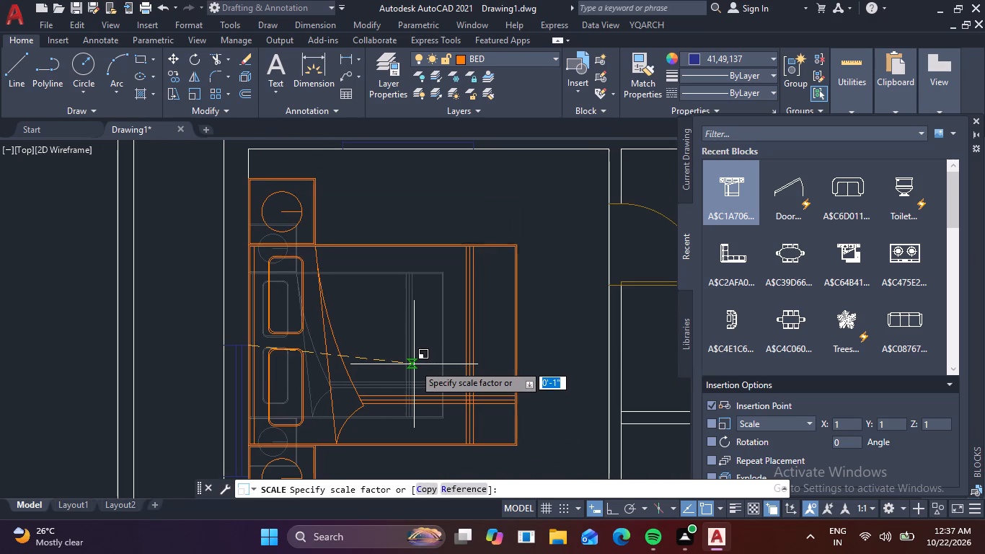
left_click(414, 364)
Insert the L-shaped sofa block A$C2AFA021D from the recent blocks into the empty area left of the plan.
scroll(464, 352, "down", 2)
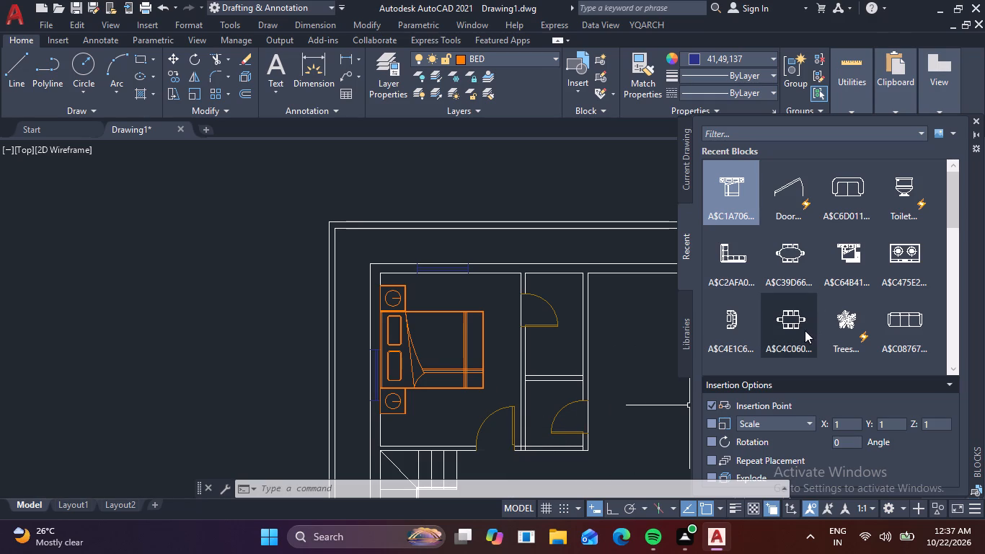
scroll(832, 292, "down", 3)
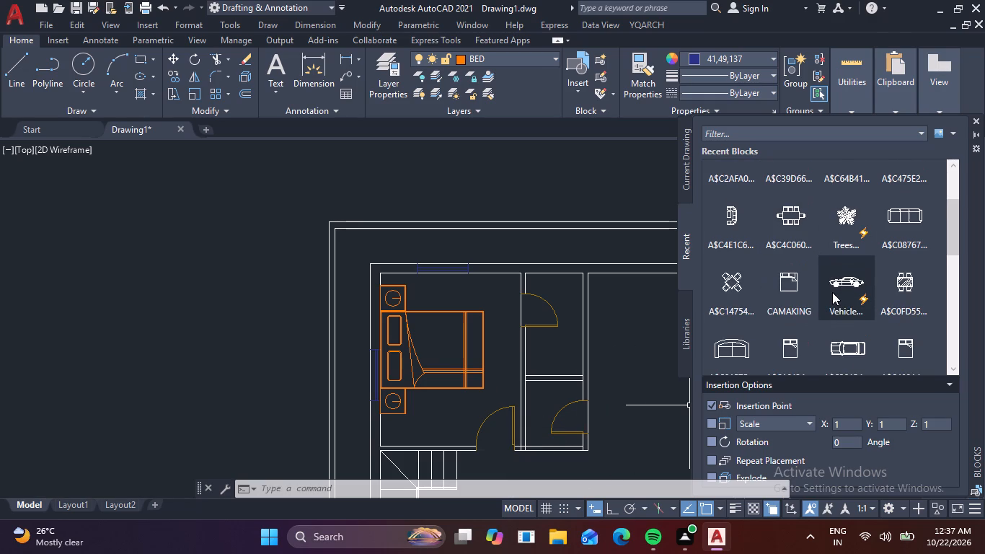
scroll(832, 292, "down", 6)
scroll(832, 292, "up", 3)
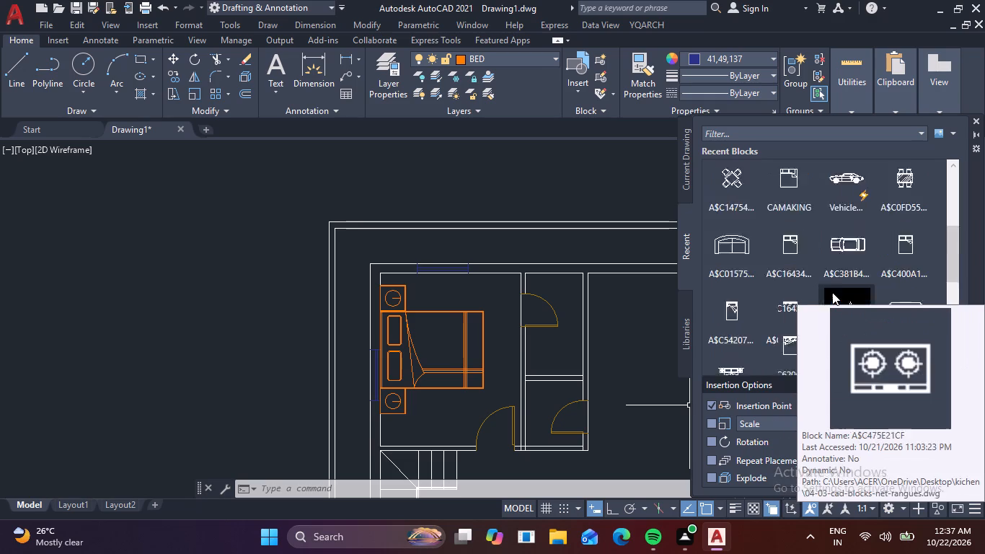
scroll(832, 292, "up", 11)
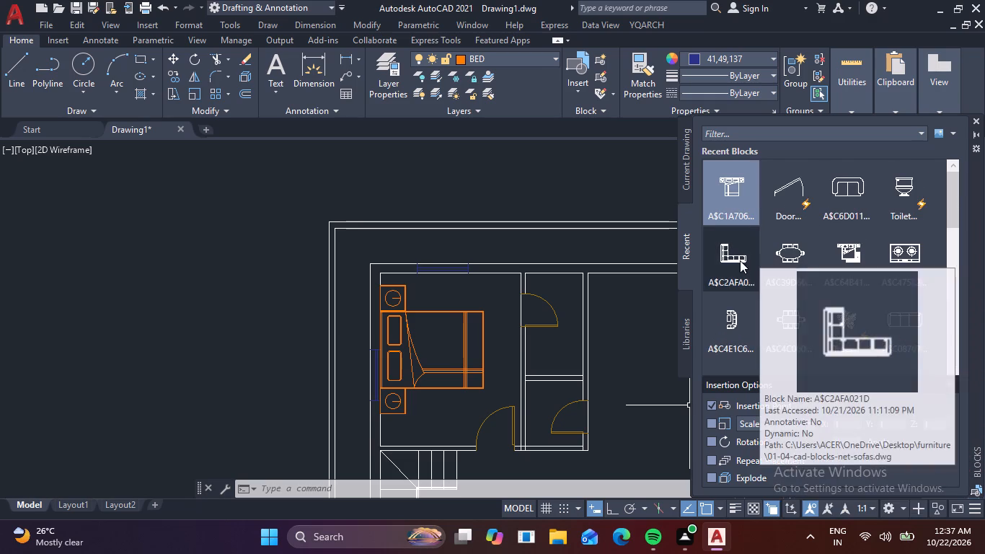
left_click_drag(740, 260, 150, 330)
Scale up the tiny inserted sofa block about a point on it, picking the factor freehand.
left_click_drag(180, 350, 169, 343)
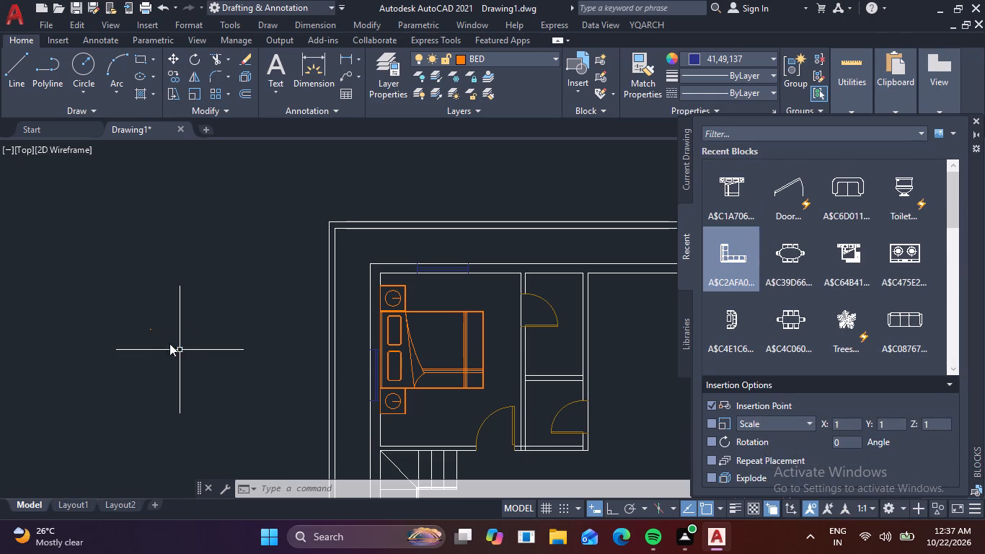
left_click_drag(169, 343, 161, 338)
left_click(118, 311)
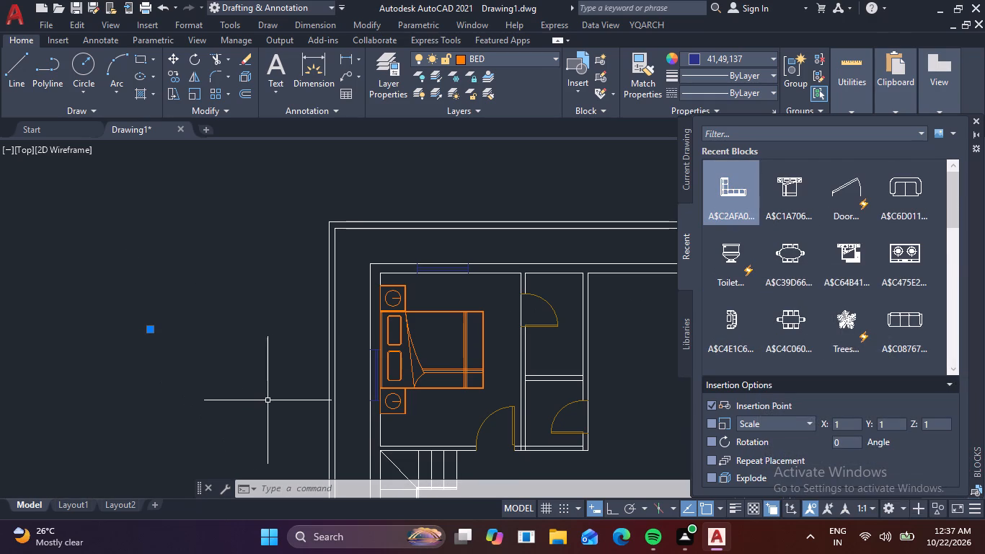
key("s")
key("c")
key("space")
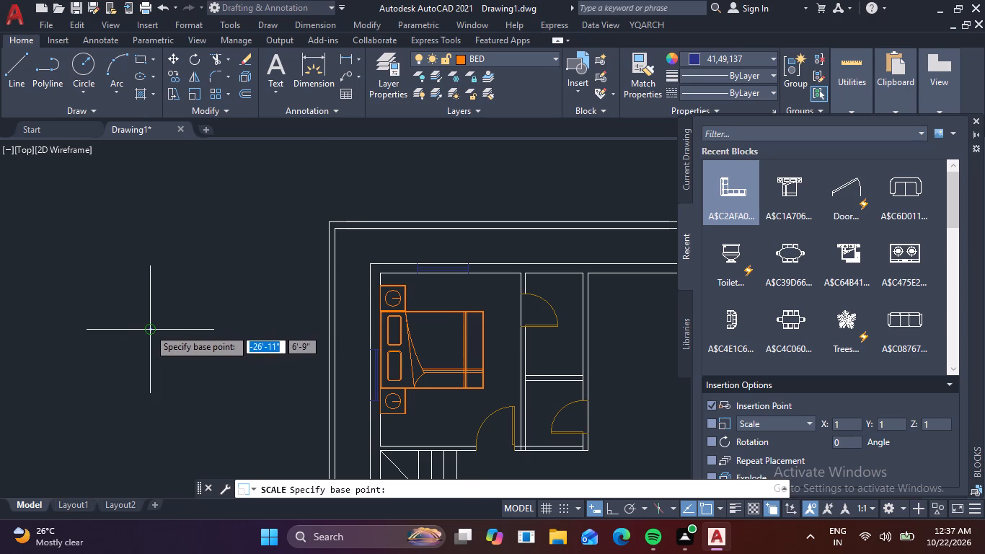
left_click(152, 326)
left_click(187, 302)
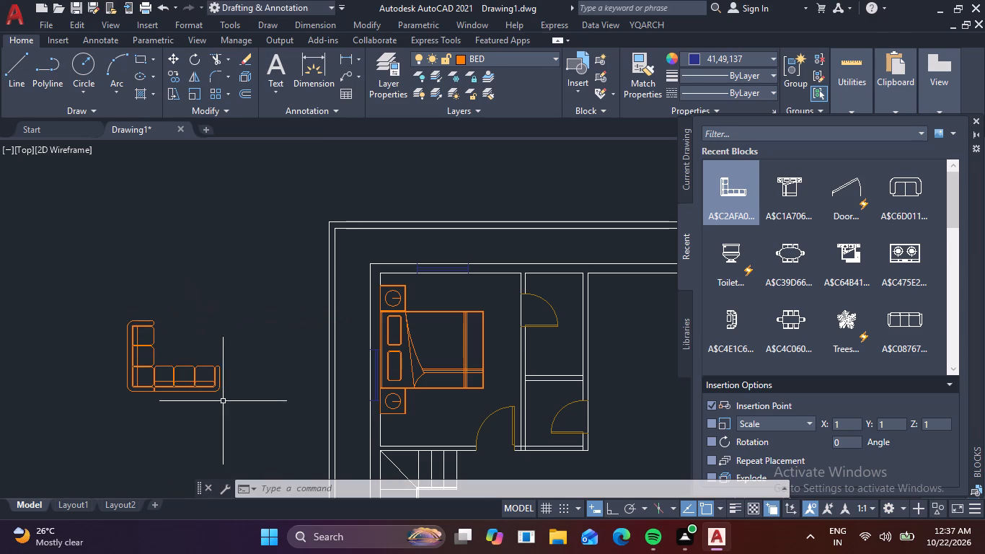
Rotate the L-shaped sofa a quarter turn counterclockwise with Ortho on so its corner lies at the lower right.
left_click_drag(226, 404, 218, 397)
left_click(187, 351)
key("r")
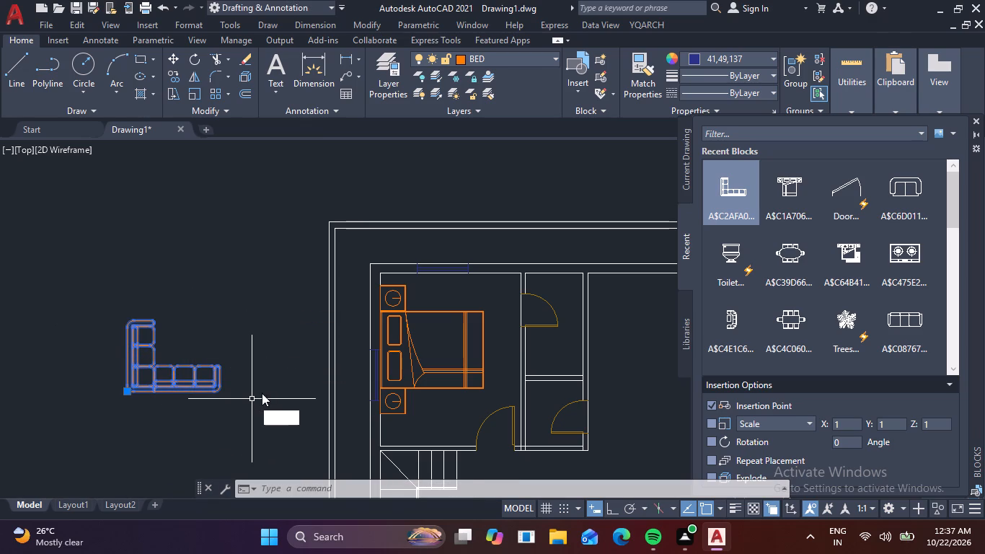
key("o")
key("space")
left_click(203, 384)
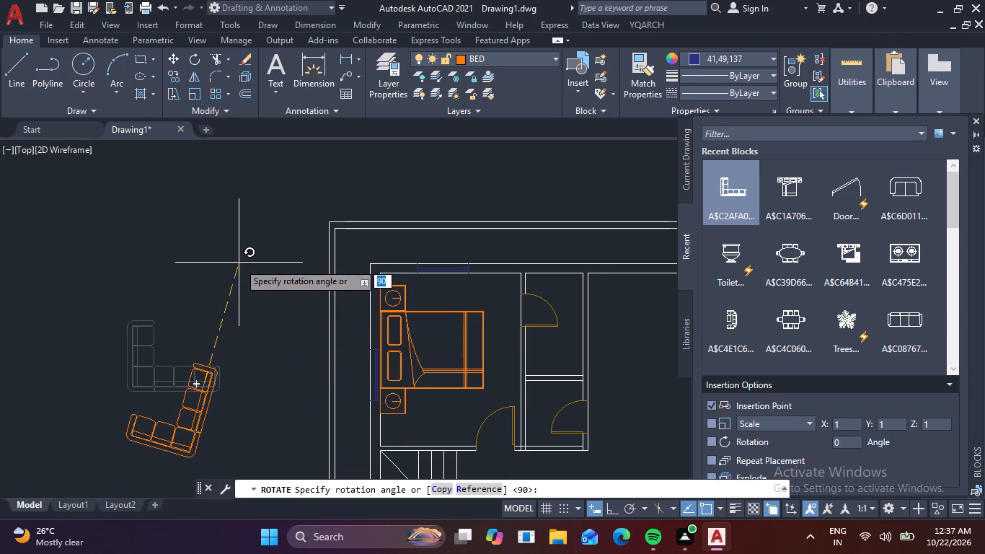
left_click(613, 504)
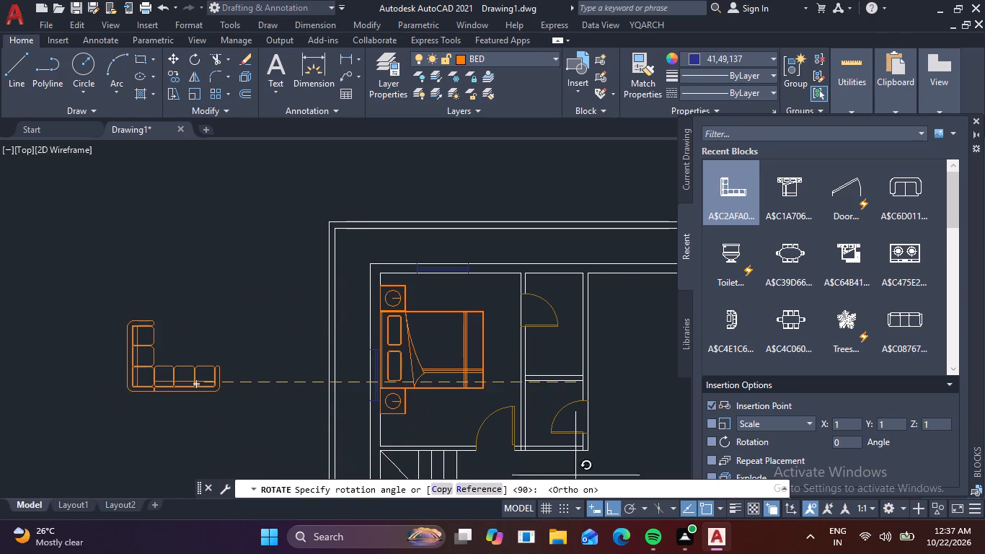
left_click(225, 237)
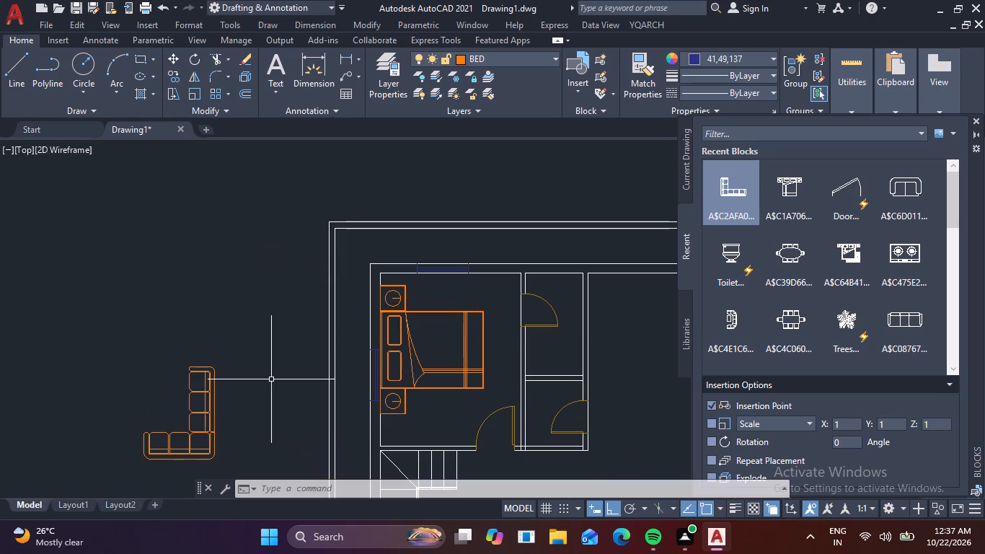
Move the L-shaped sofa into the large right-hand room beside the upper window of its right wall, with Ortho off.
scroll(271, 380, "down", 1)
middle_click_drag(281, 388, 264, 343)
left_click(230, 394)
left_click(162, 330)
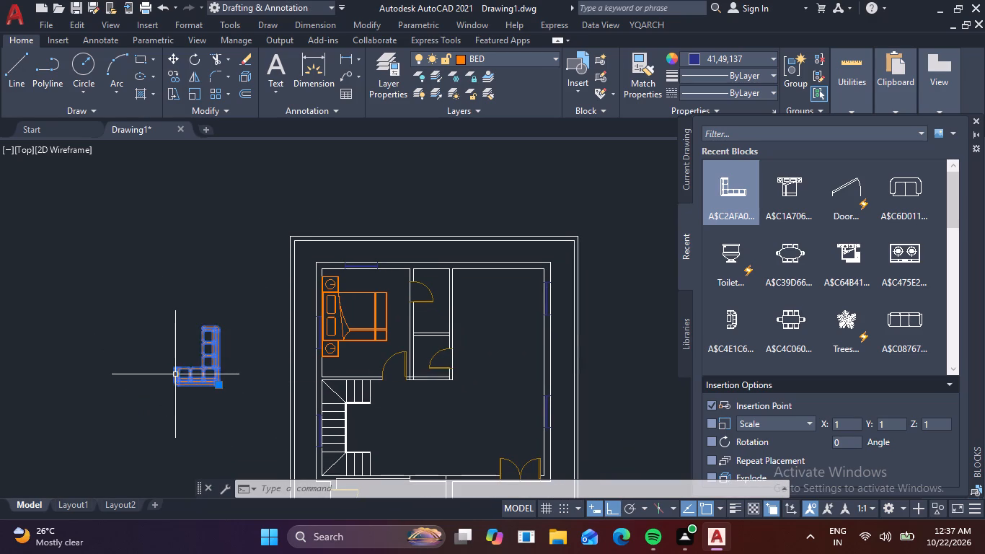
key("m")
key("space")
left_click(211, 366)
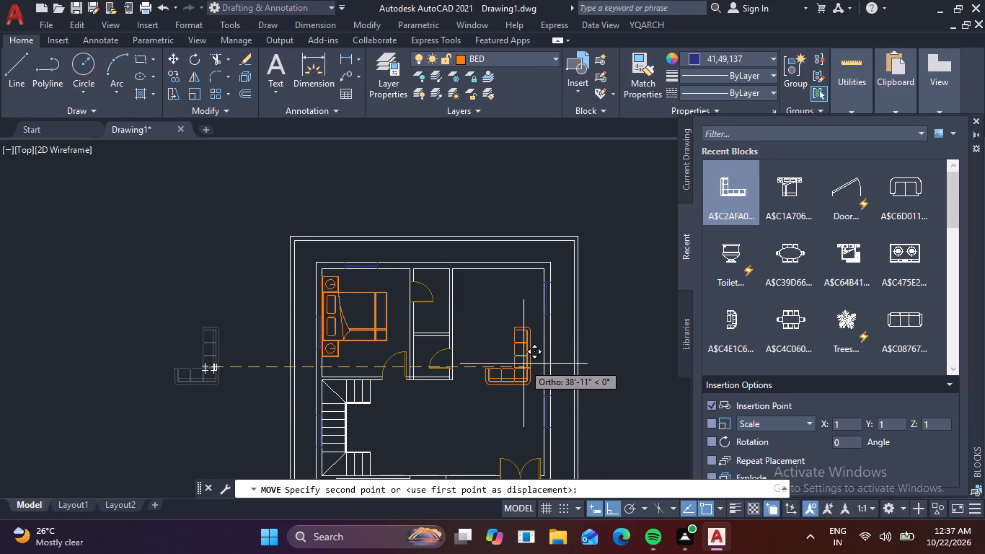
key("F8")
scroll(534, 337, "up", 2)
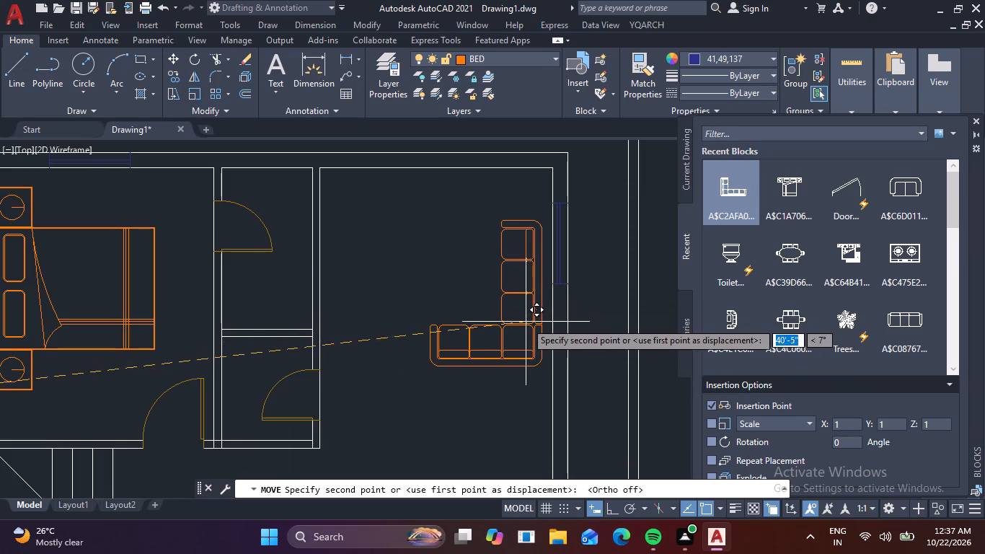
left_click(526, 322)
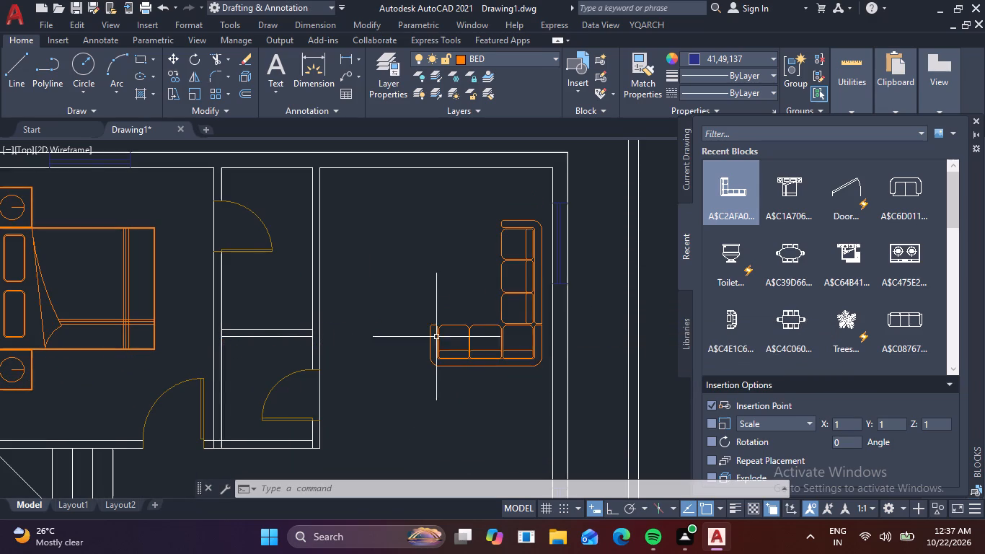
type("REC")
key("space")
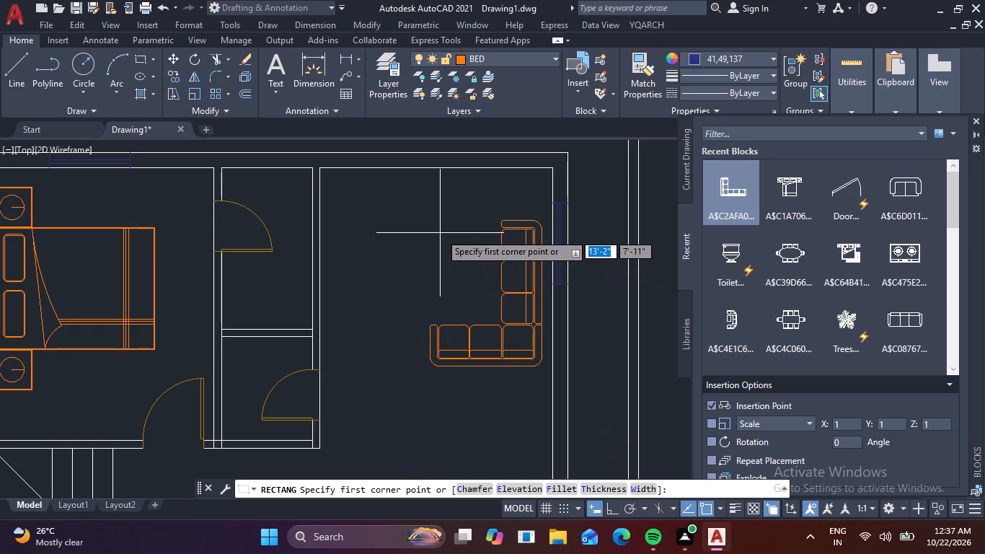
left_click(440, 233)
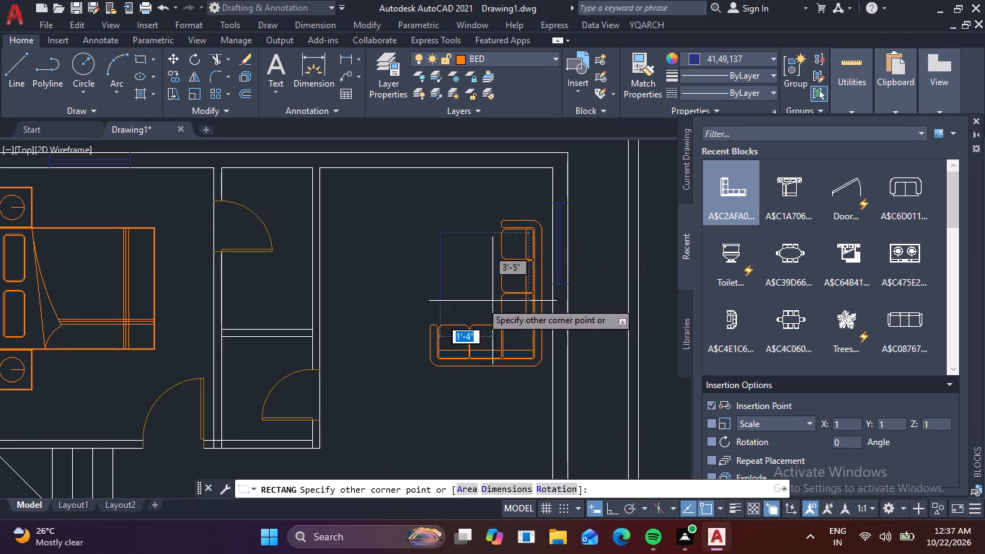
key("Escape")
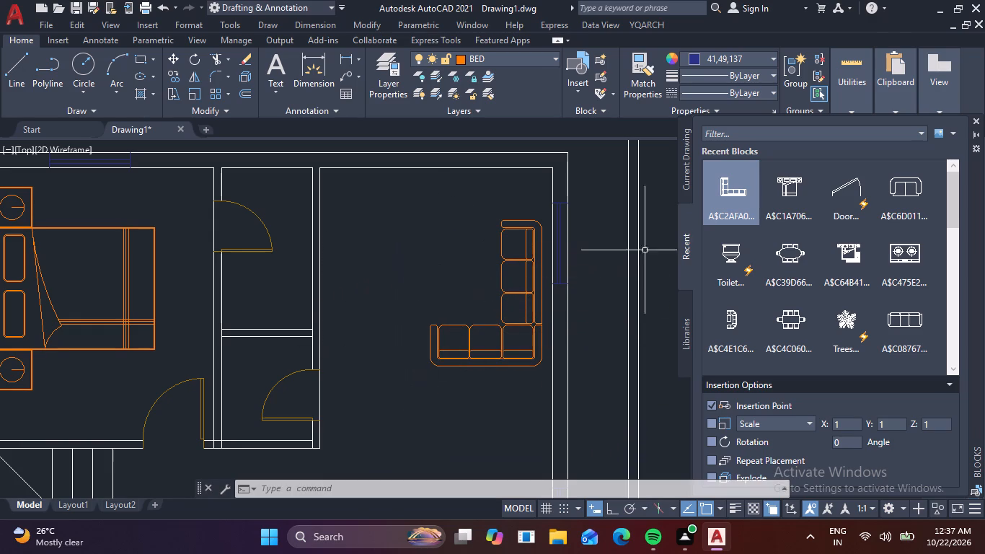
Draw a table rectangle about 2'-3" by 4'-2" inside the sofa's L, with the current object colour set to ByLayer.
left_click(764, 58)
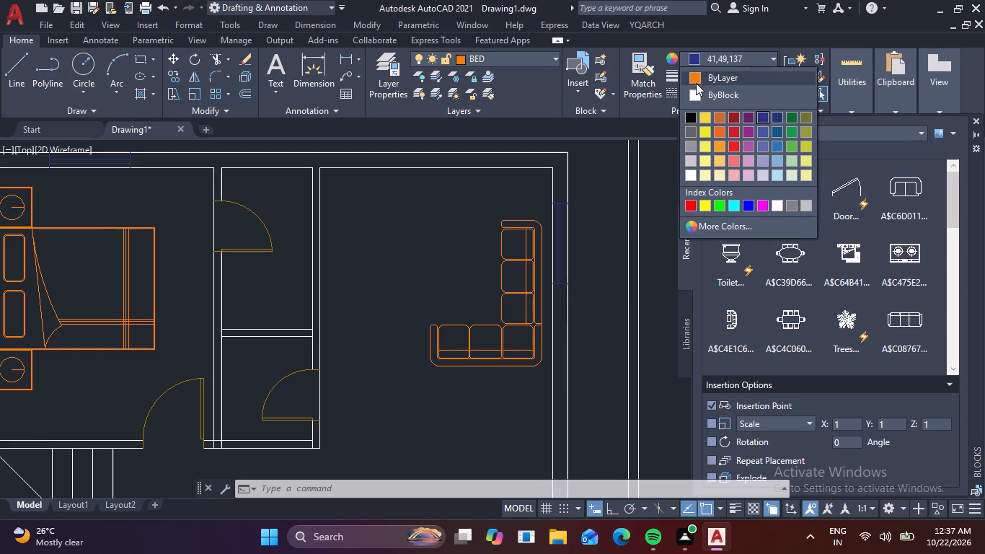
left_click(700, 76)
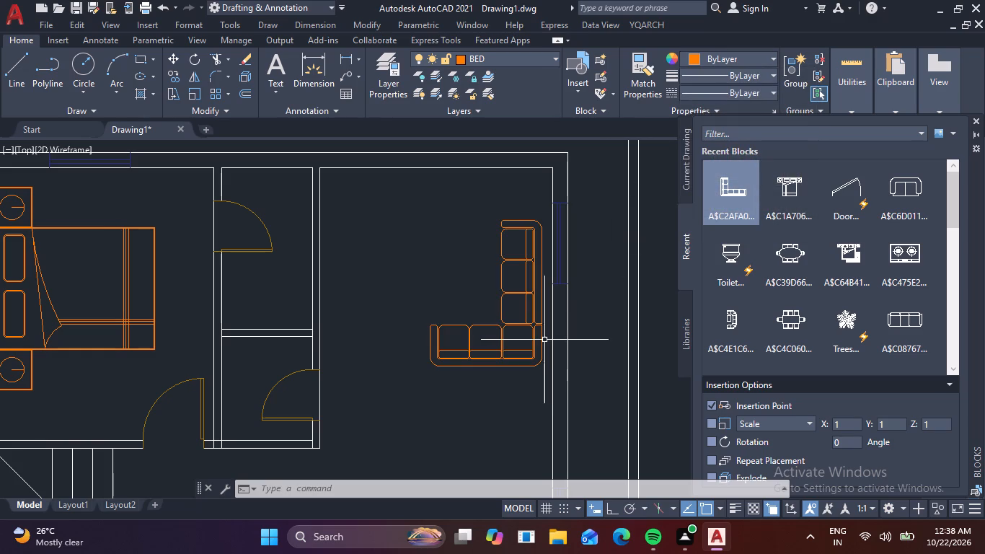
type("REC")
key("space")
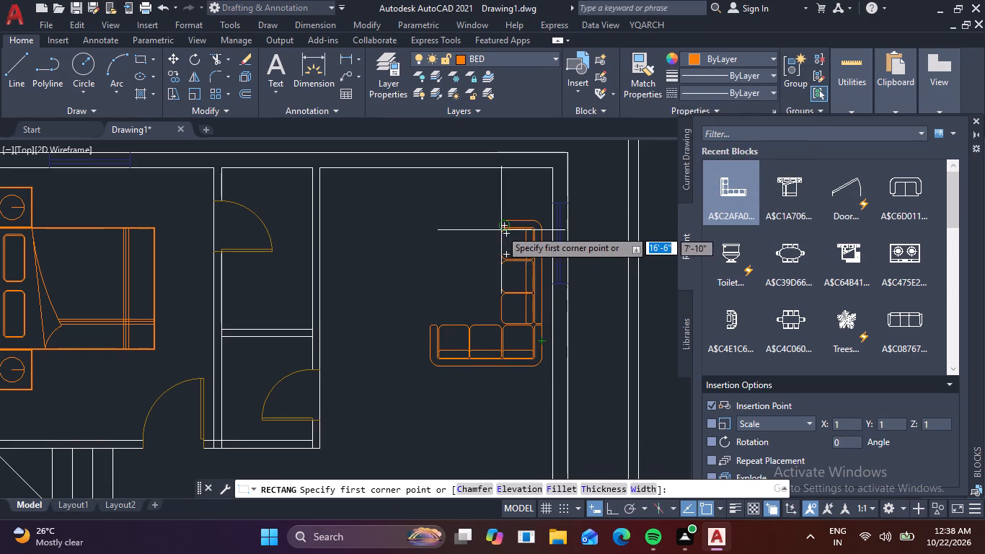
left_click(442, 227)
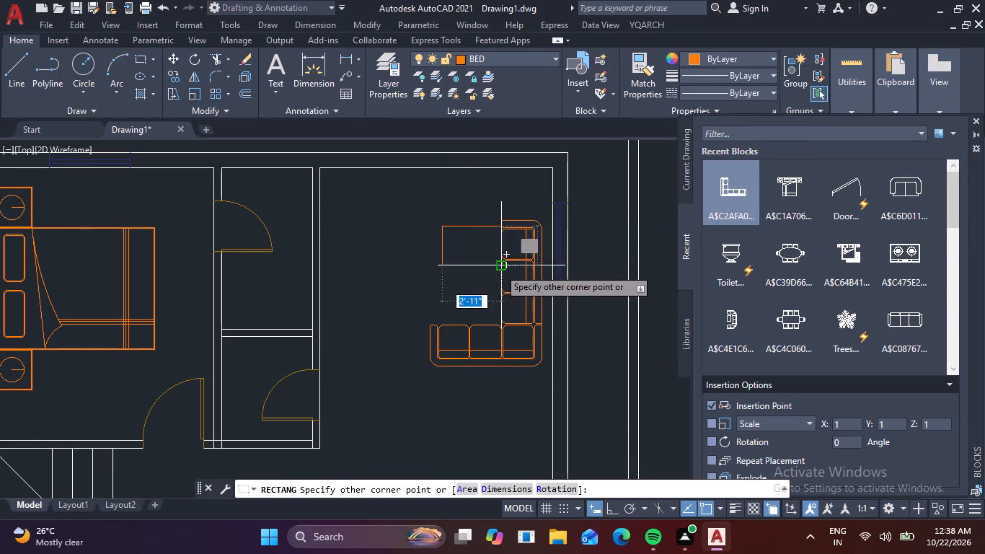
left_click(489, 311)
Set the current object colour to Cyan.
scroll(448, 263, "up", 1)
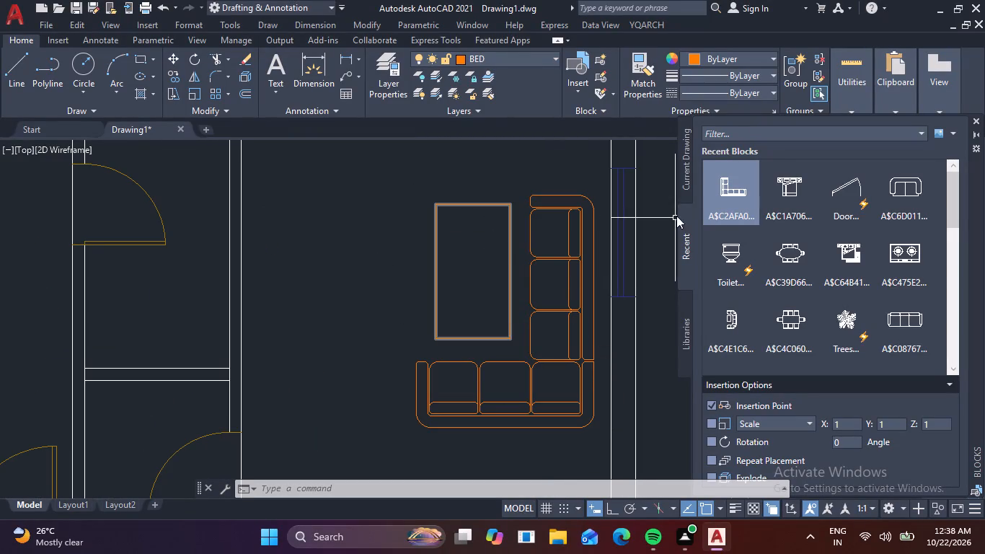
left_click(770, 55)
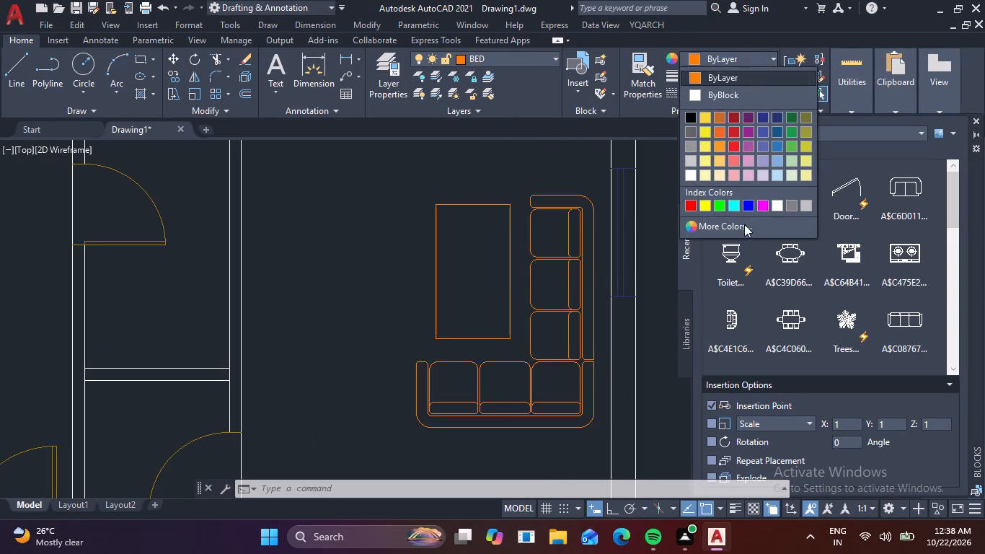
left_click(735, 206)
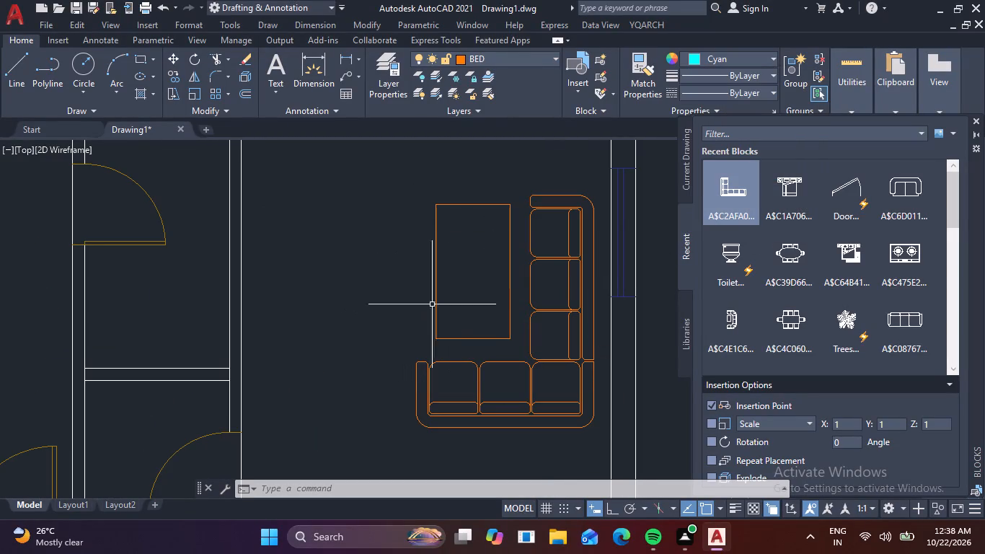
Draw a cyan rectangle covering the upper-left quarter of the table rectangle, starting from the table's upper-left corner.
key("r")
key("e")
key("c")
key("space")
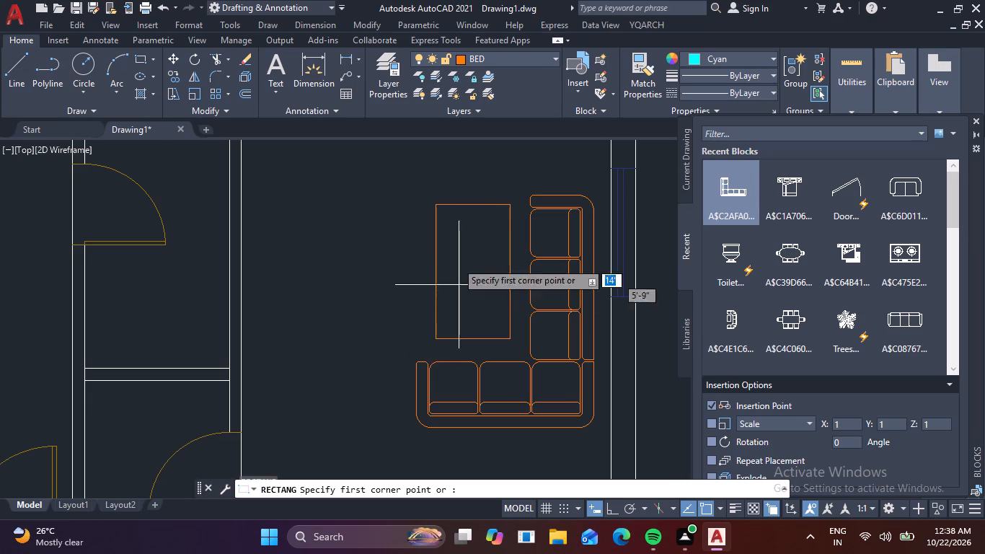
left_click(439, 208)
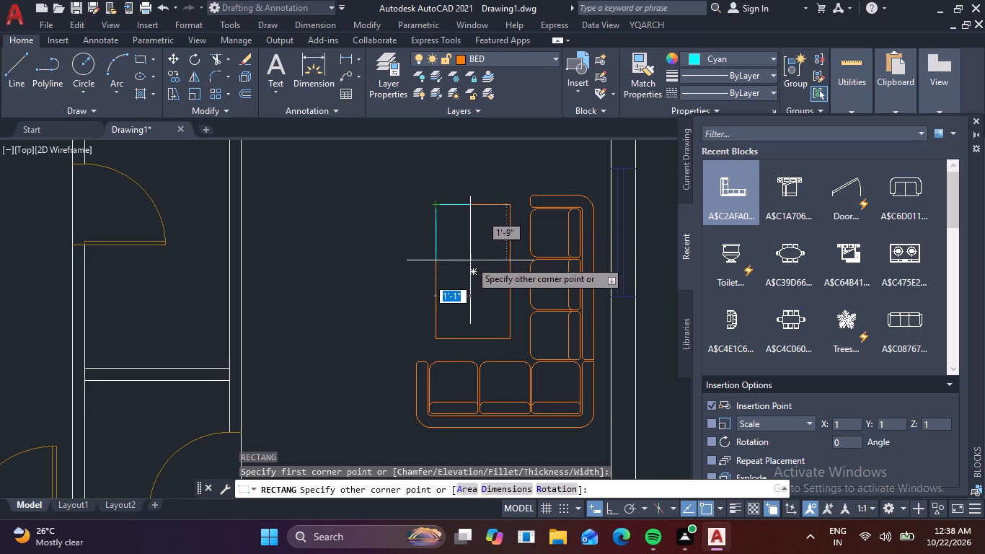
left_click(471, 268)
scroll(497, 266, "up", 2)
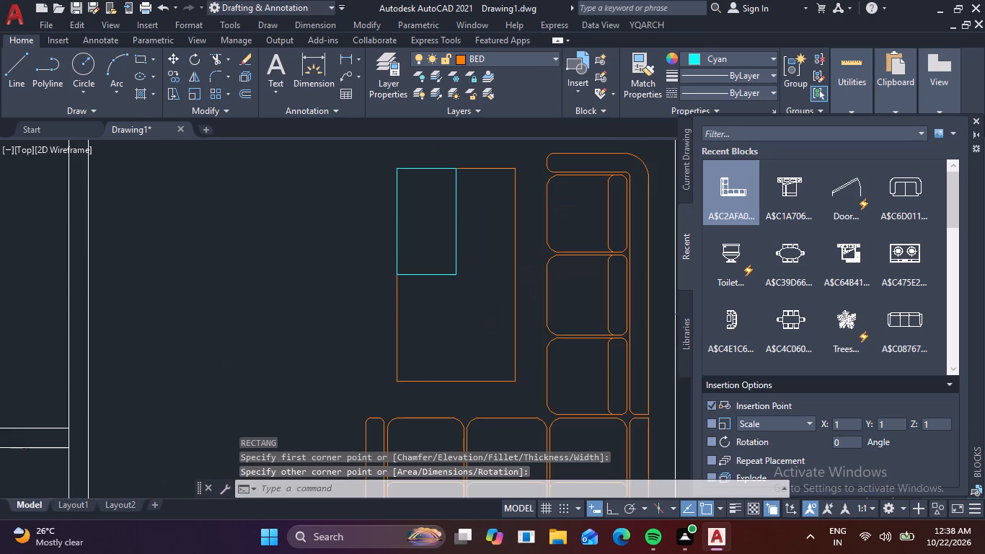
scroll(501, 266, "down", 1)
middle_click_drag(505, 271, 487, 334)
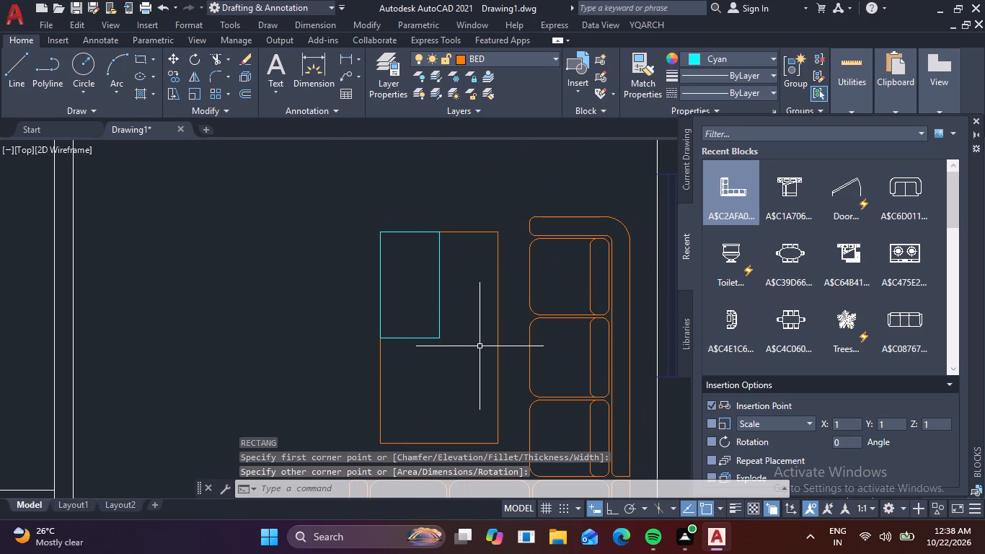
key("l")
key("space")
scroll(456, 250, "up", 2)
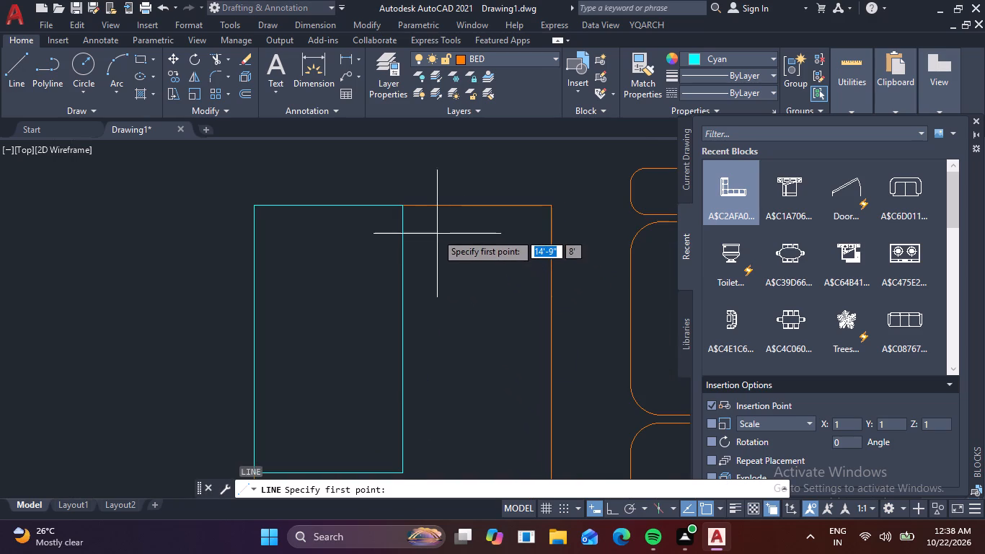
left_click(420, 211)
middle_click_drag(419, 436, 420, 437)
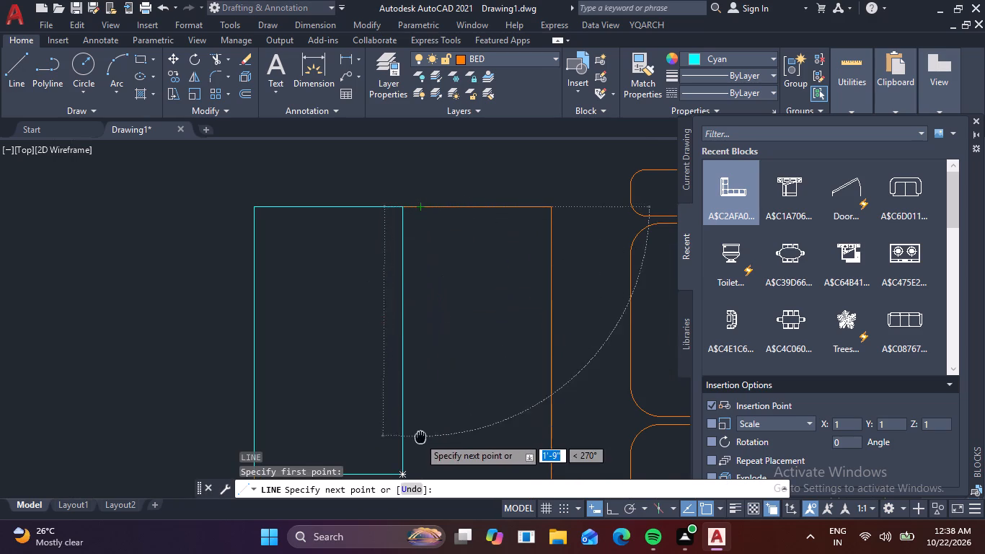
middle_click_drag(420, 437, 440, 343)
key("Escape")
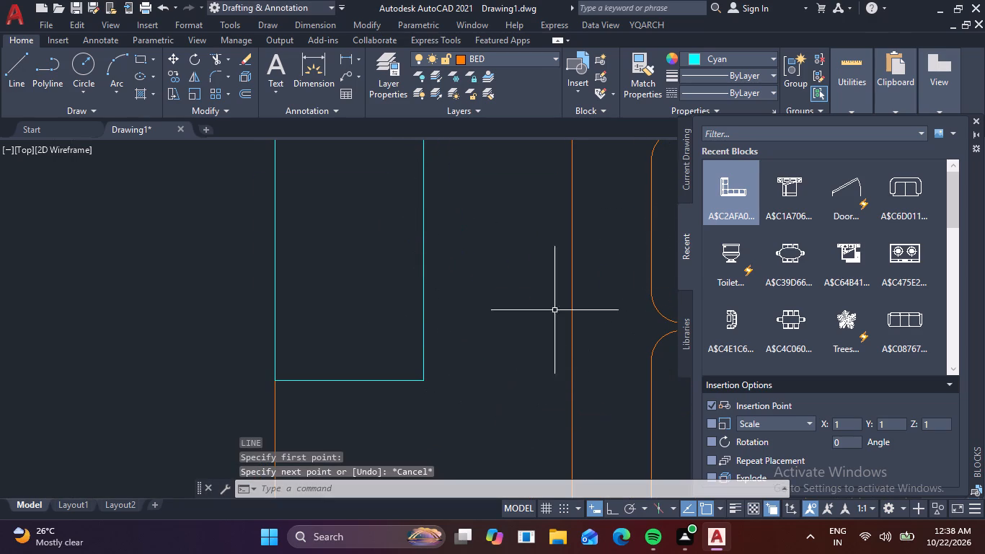
With object colour ByLayer and Ortho on, draw lines about 2'-2" down and 1'-3" left, just outside the cyan rectangle to the table's left edge.
left_click(773, 58)
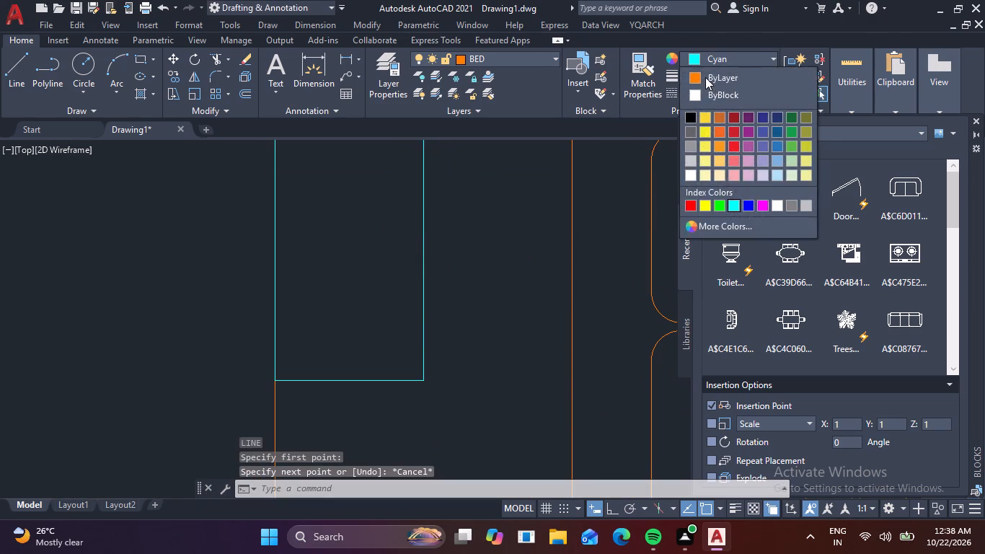
left_click(705, 77)
middle_click_drag(452, 249, 431, 344)
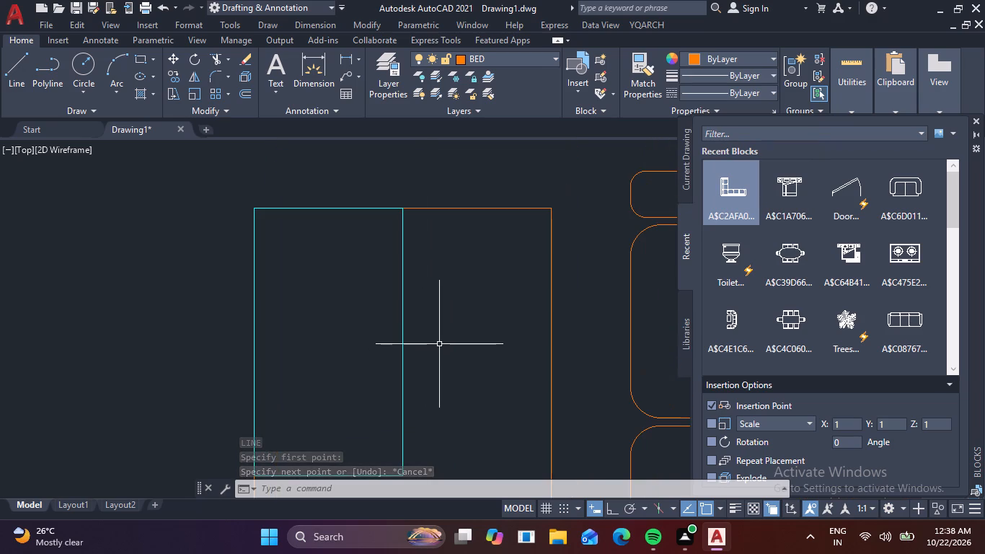
key("F8")
key("l")
key("space")
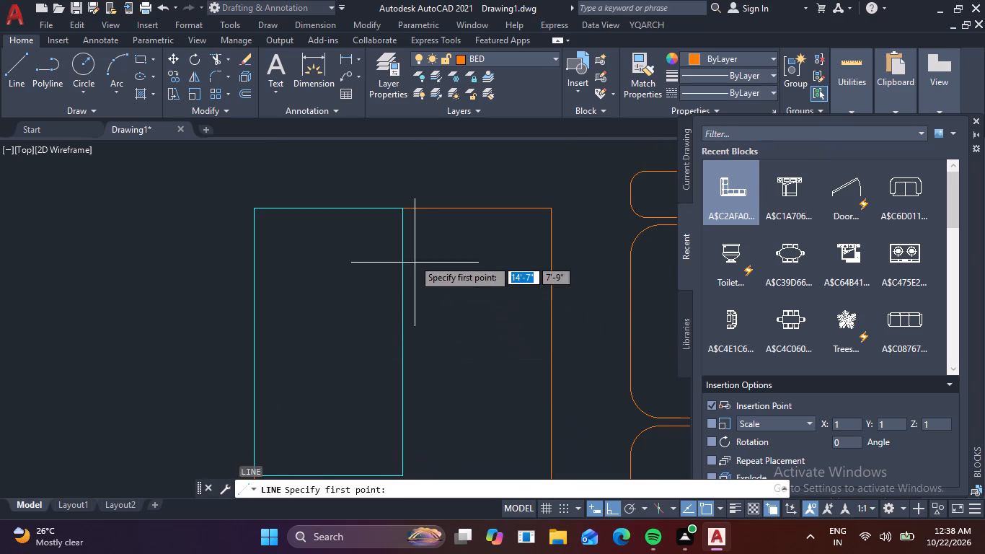
left_click(415, 208)
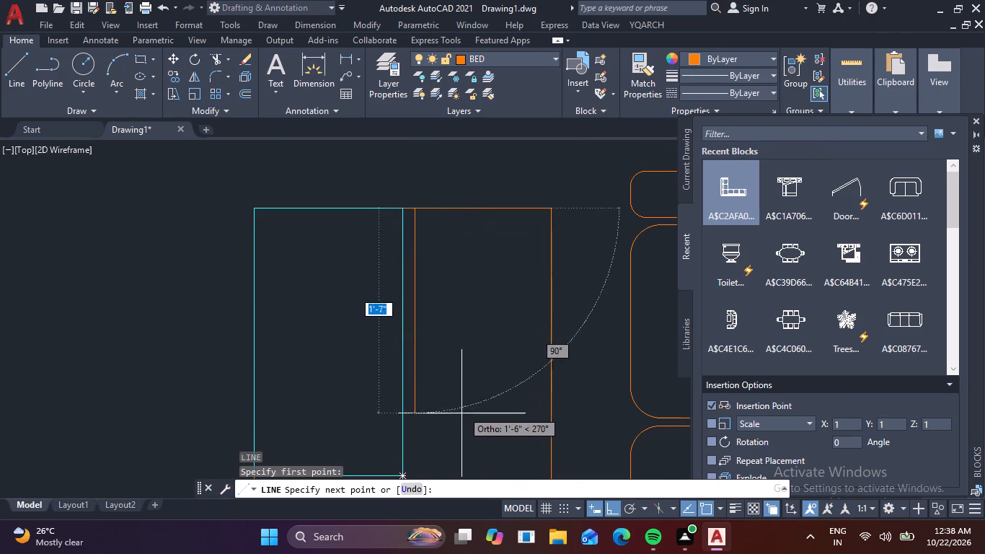
middle_click_drag(460, 415, 467, 292)
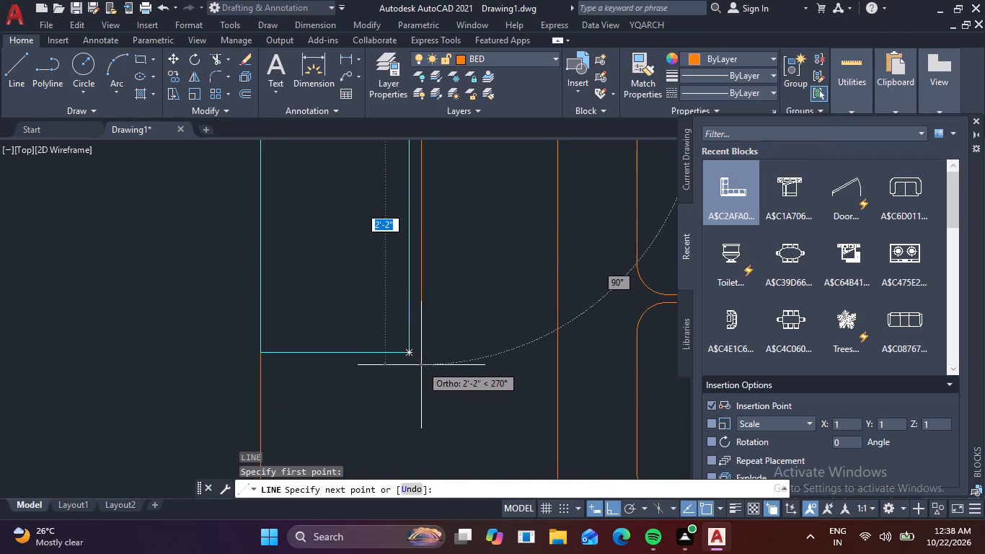
left_click(421, 365)
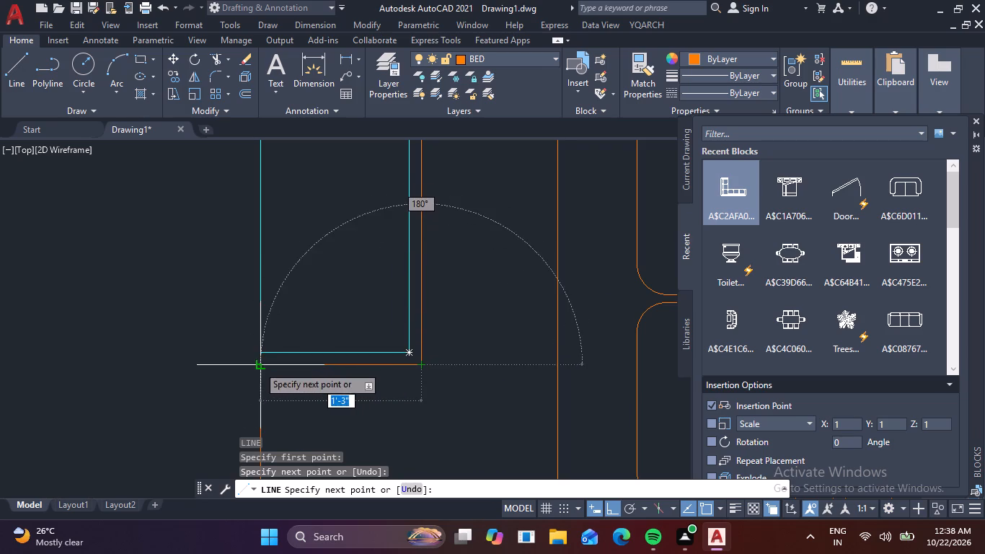
left_click(265, 366)
key("Escape")
key("grave")
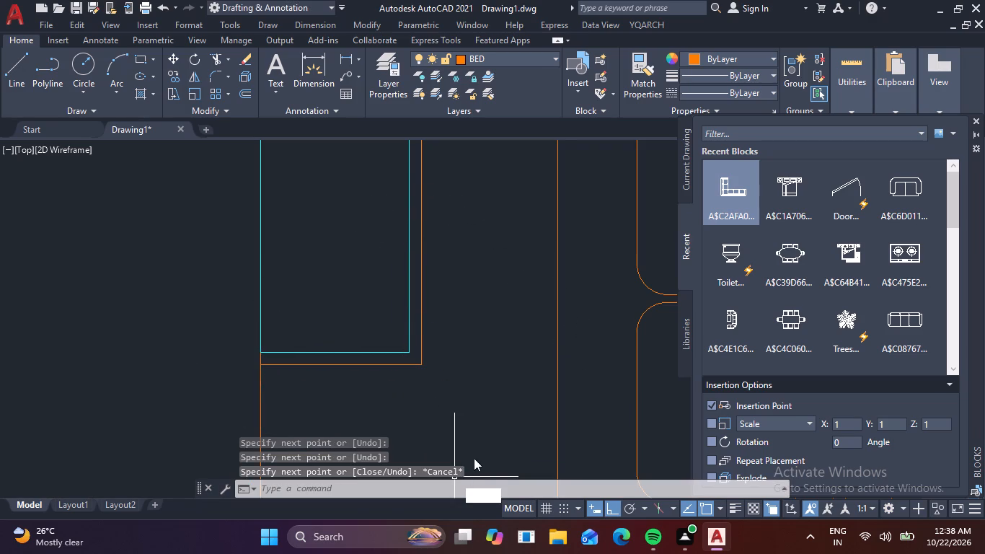
Start the Trim command for the table's linework around the cyan rectangle.
scroll(491, 413, "down", 3)
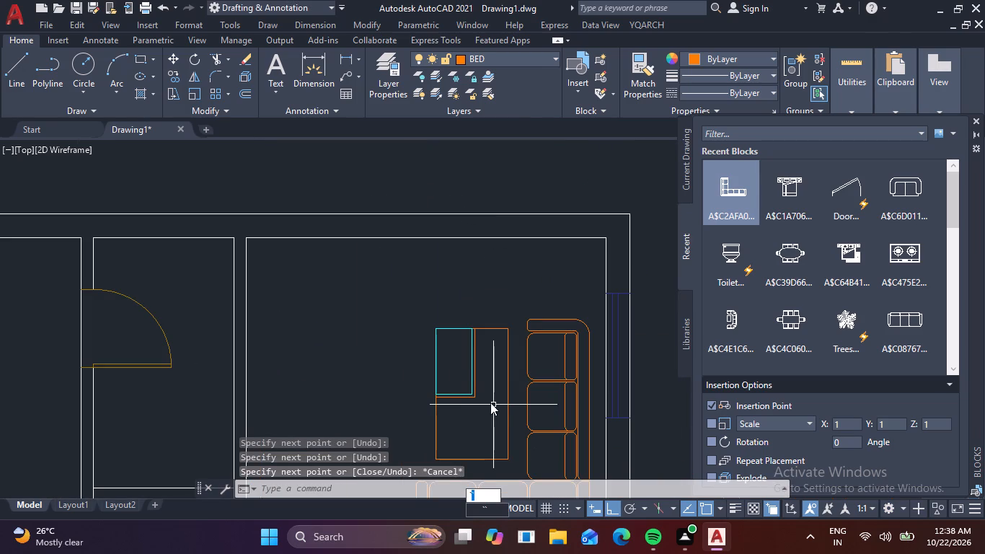
key("t")
key("r")
key("space")
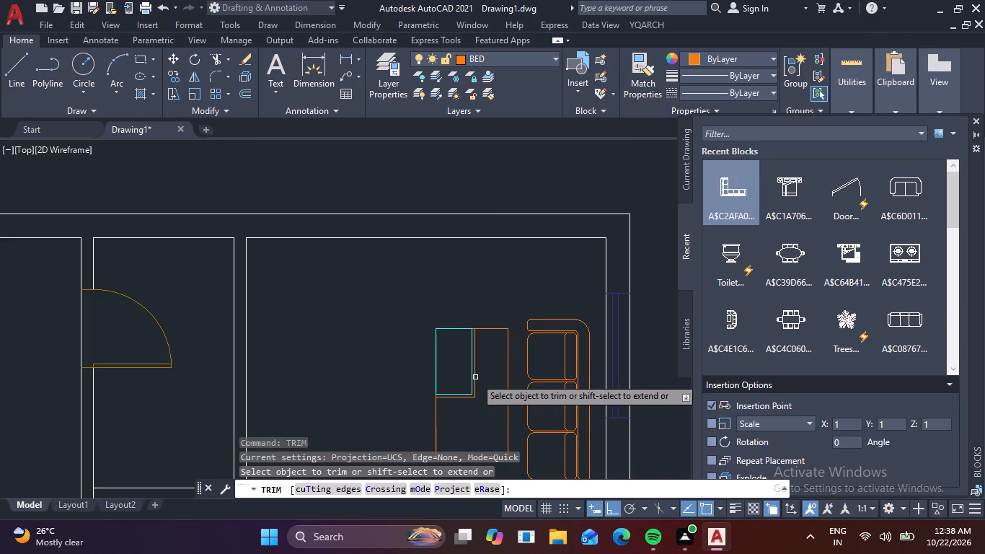
Trim the table outline's short pieces on its left and top edges between the cyan rectangle and the offset lines.
scroll(443, 394, "up", 4)
left_click(409, 425)
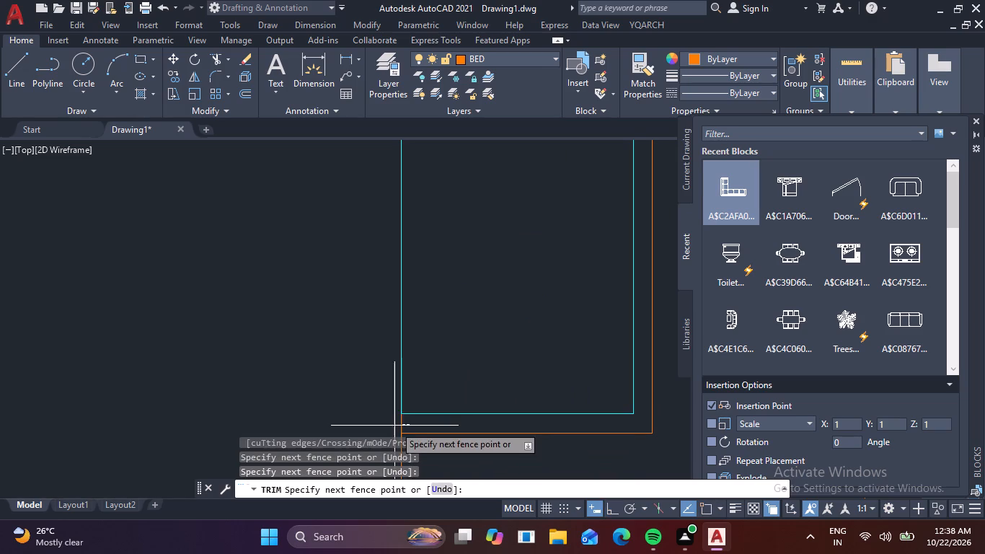
left_click(389, 428)
scroll(391, 402, "down", 2)
scroll(495, 242, "up", 2)
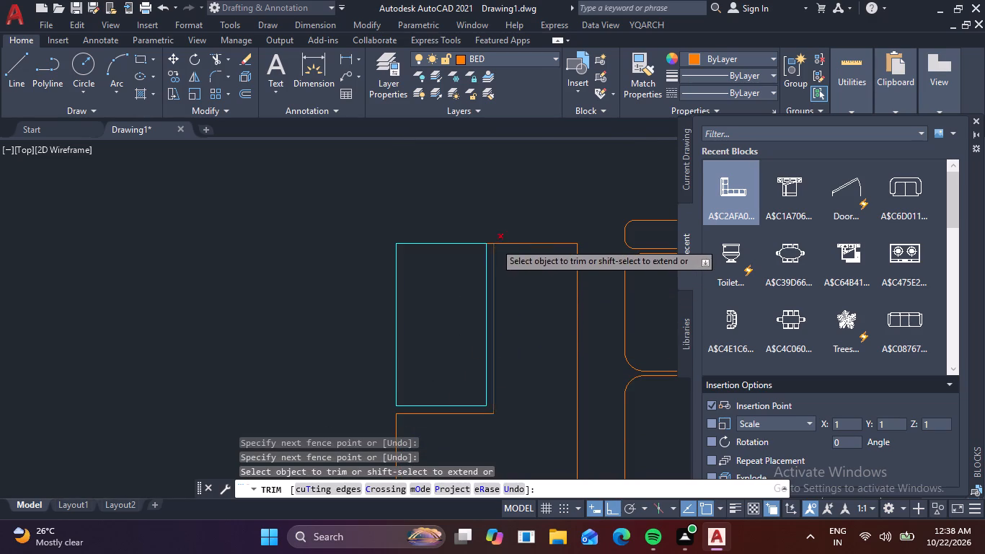
scroll(495, 242, "up", 2)
left_click(451, 263)
left_click(455, 230)
scroll(459, 226, "down", 2)
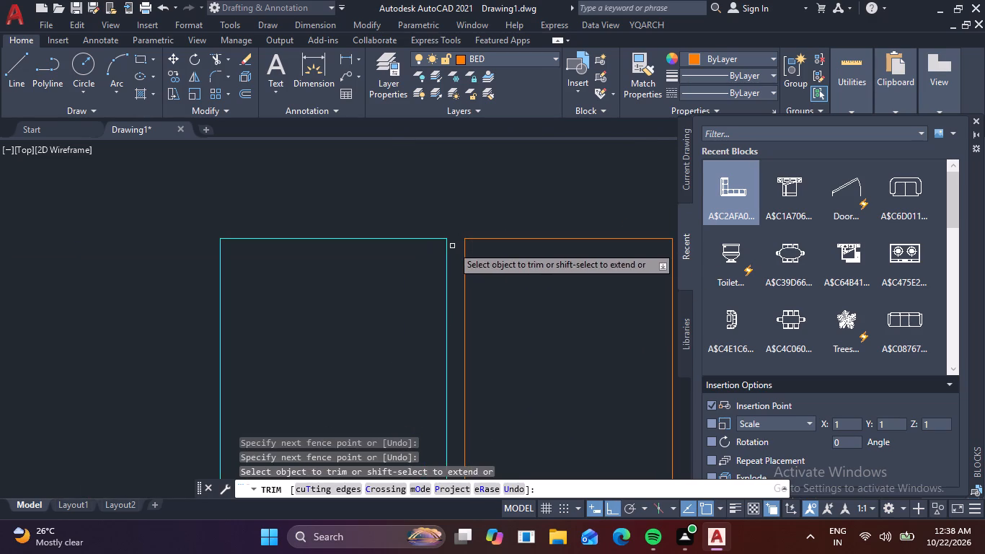
key("Escape")
Erase the leftover orange polyline that overlaps the cyan rectangle's top and left edges.
left_click(424, 238)
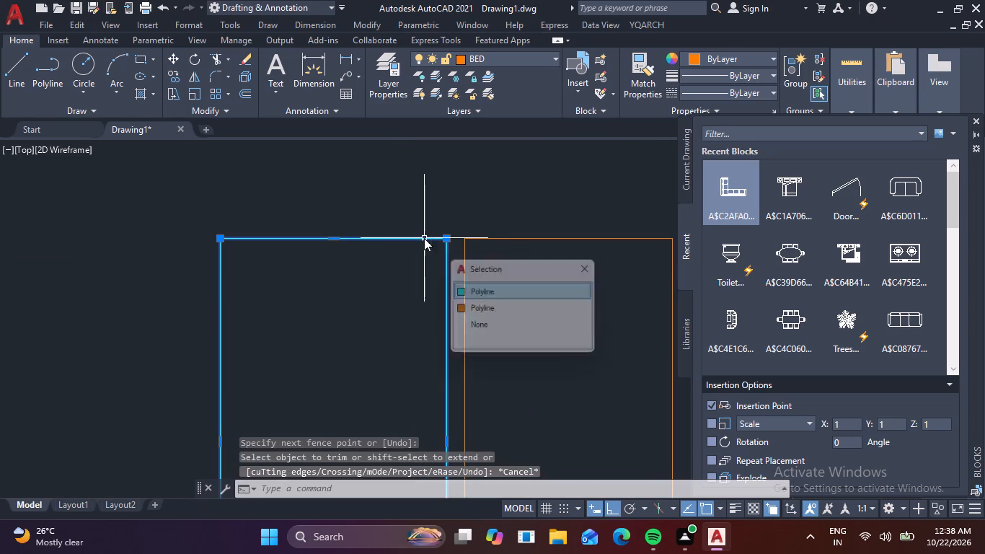
left_click(471, 302)
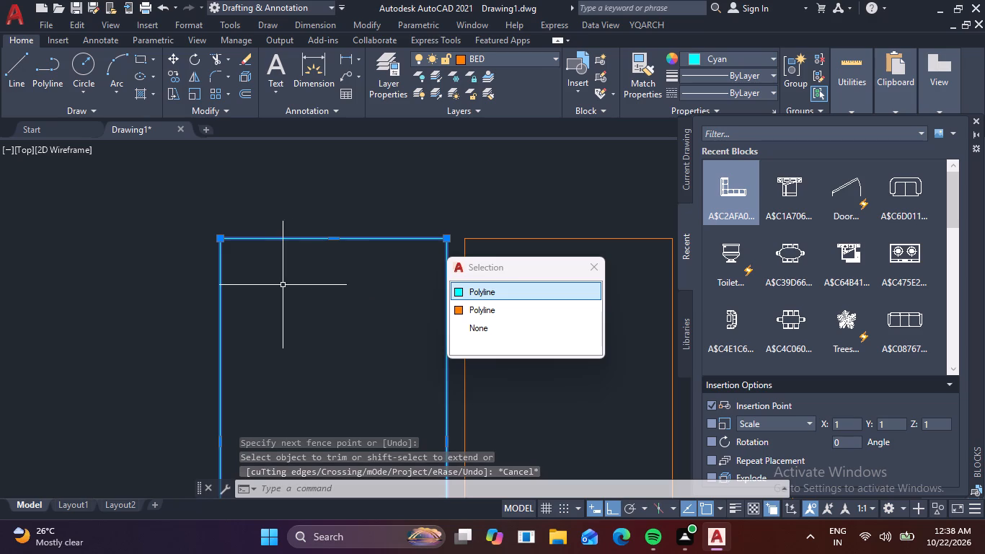
left_click(477, 308)
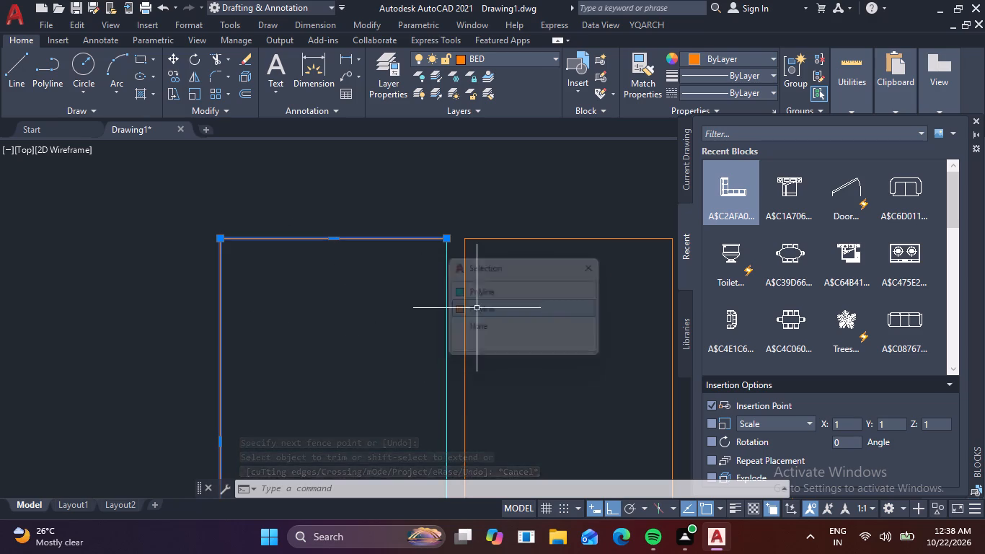
key("Delete")
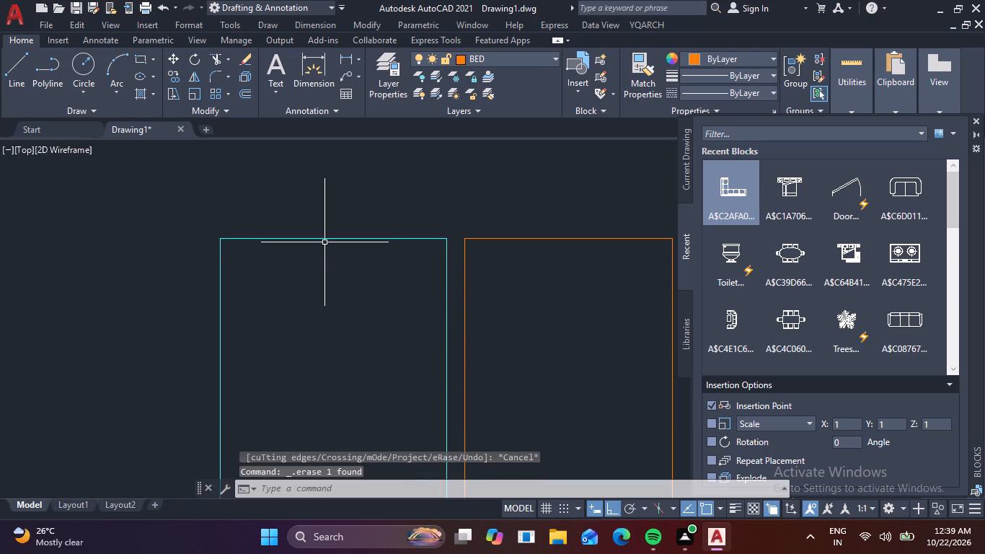
left_click(220, 279)
key("Escape")
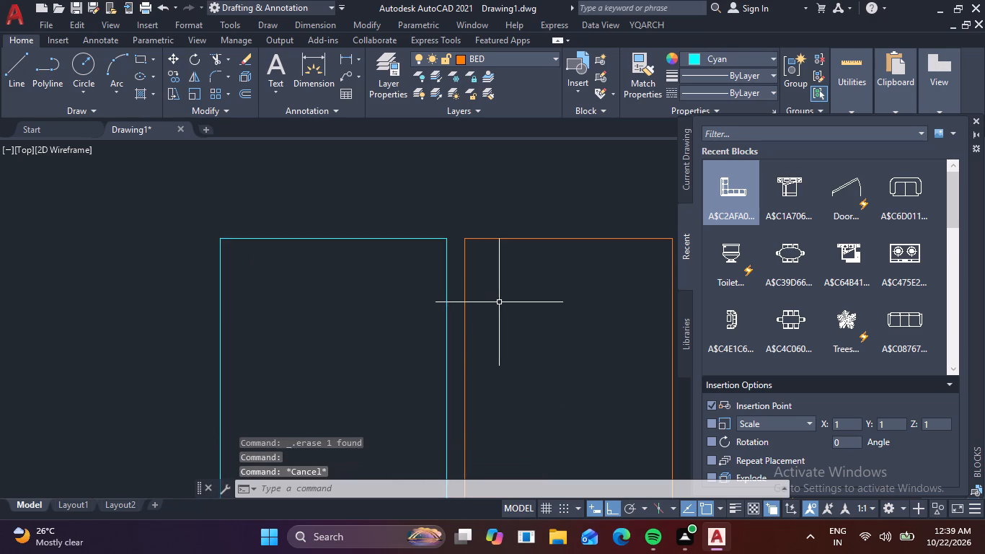
Draw a narrow three-line cabinet outline, about 7'-0" long, against the living room's left wall opposite the sofa.
scroll(511, 294, "down", 2)
middle_click_drag(531, 340, 337, 278)
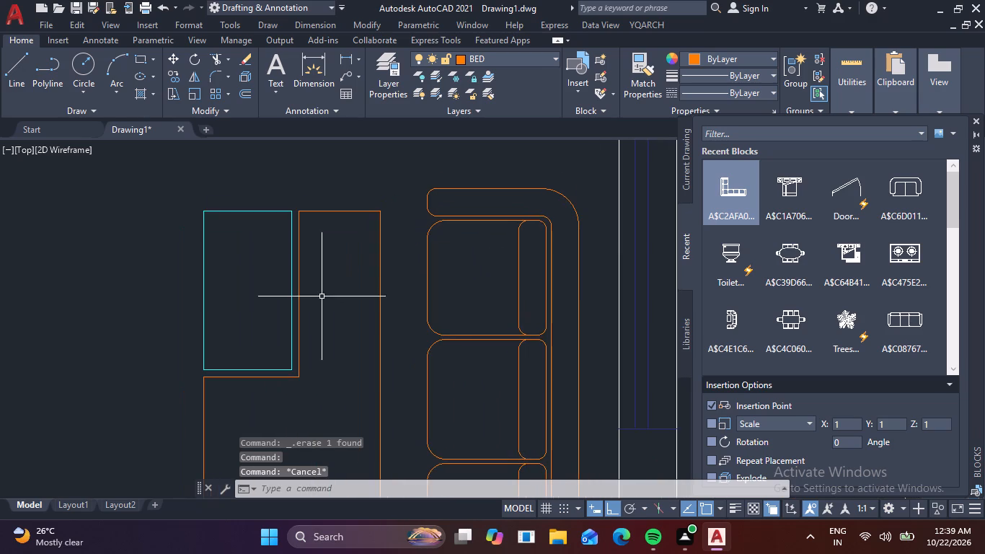
scroll(487, 302, "down", 1)
middle_click_drag(445, 340, 392, 224)
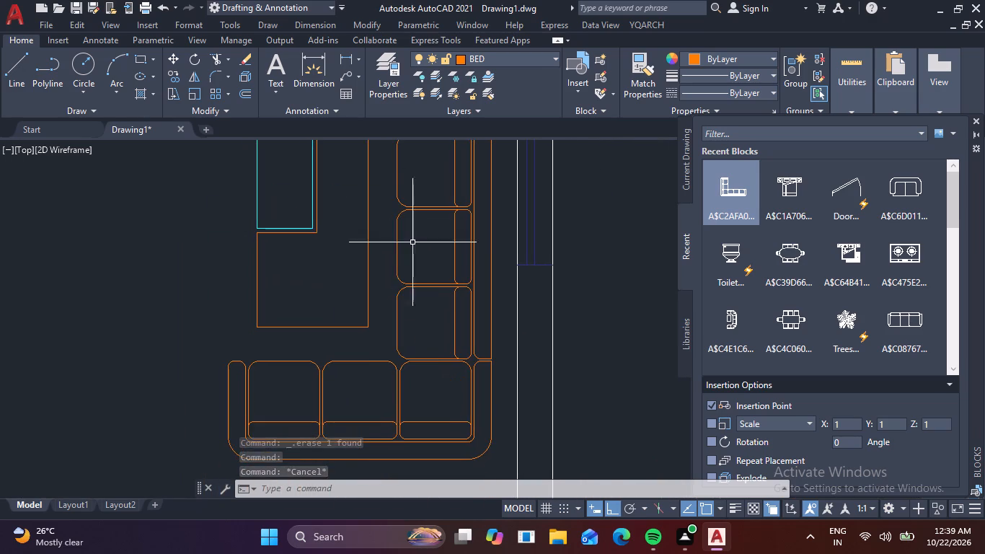
scroll(430, 250, "down", 1)
middle_click_drag(485, 286, 477, 335)
scroll(410, 357, "down", 1)
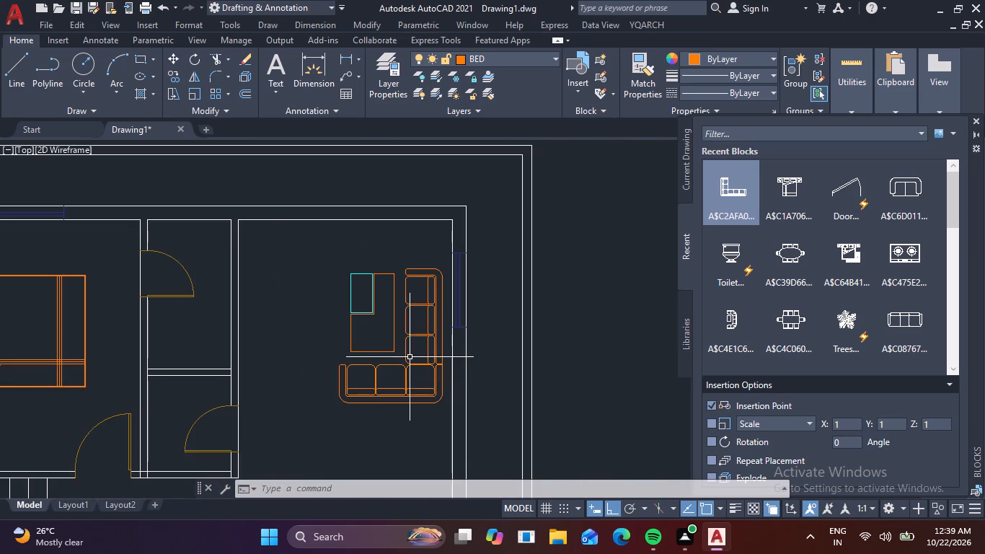
middle_click_drag(410, 357, 418, 291)
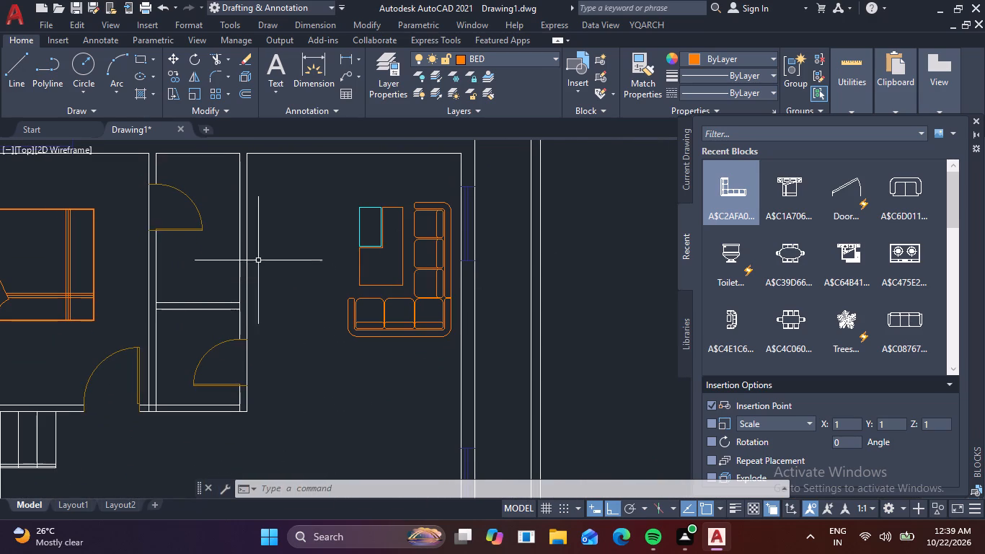
middle_click_drag(273, 223, 260, 321)
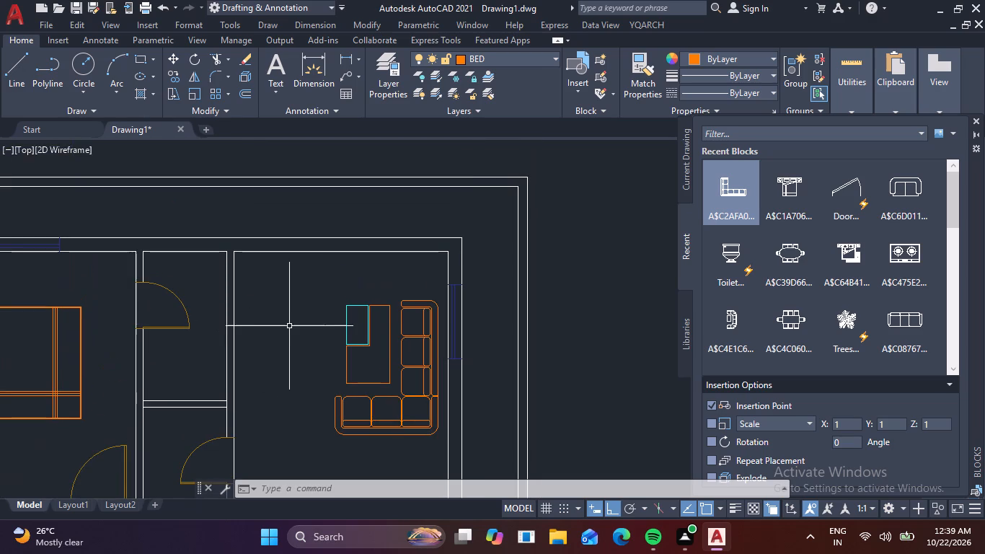
type("L")
key("space")
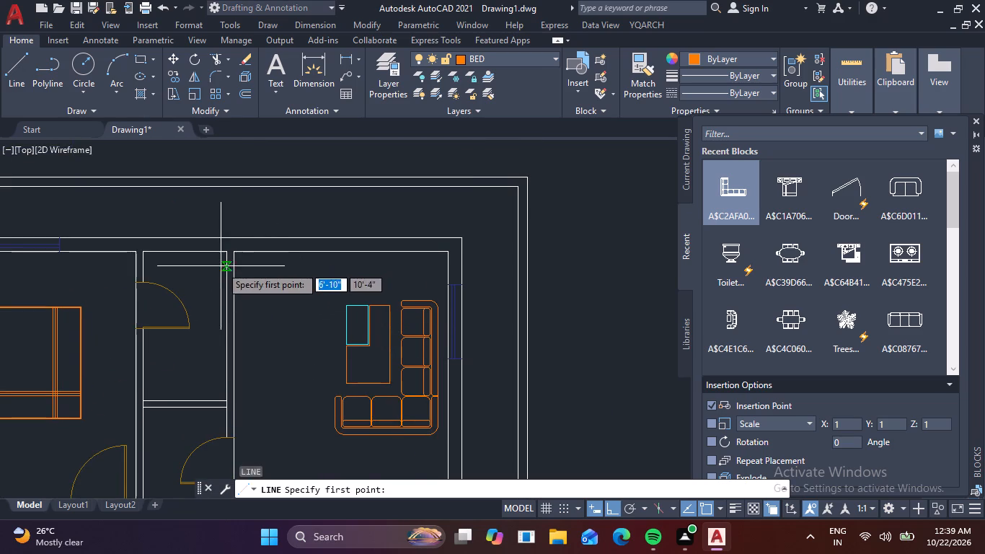
scroll(221, 266, "up", 2)
left_click(248, 286)
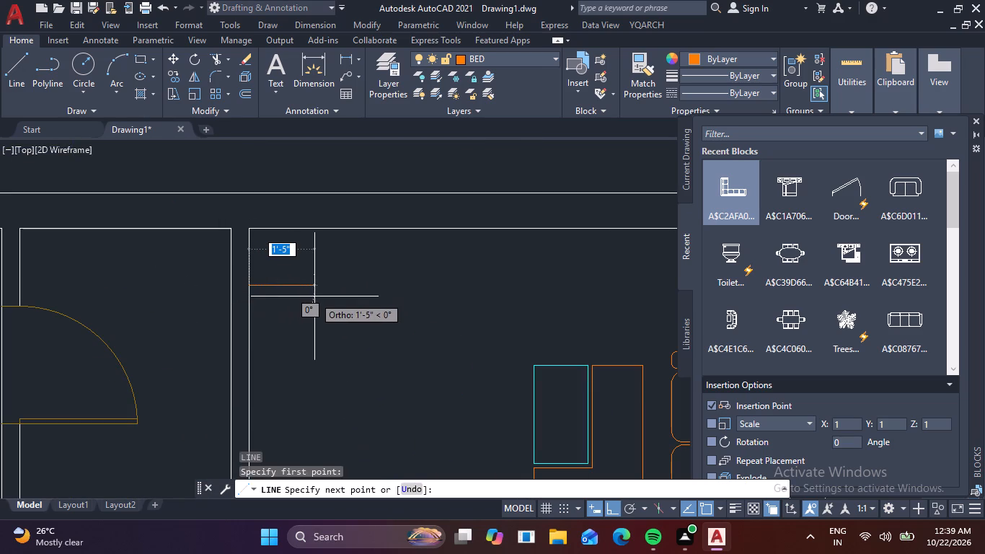
left_click(302, 293)
scroll(299, 387, "down", 1)
middle_click_drag(294, 395, 293, 395)
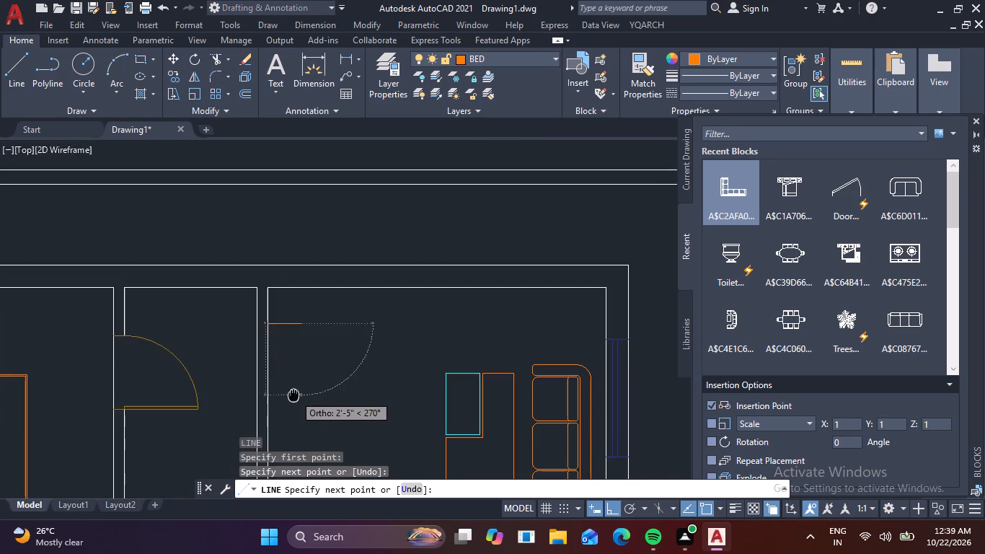
middle_click_drag(293, 395, 324, 224)
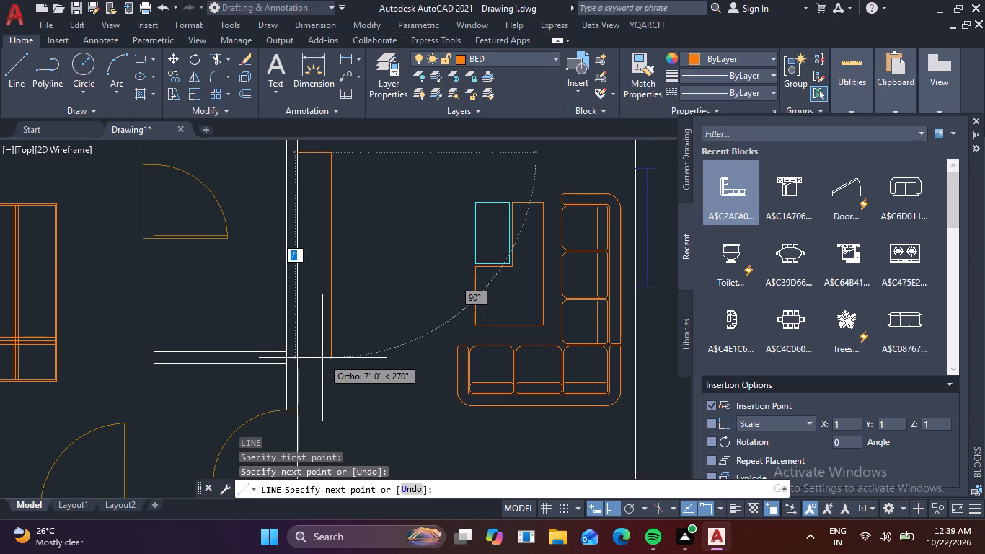
left_click(322, 358)
left_click(299, 358)
key("space")
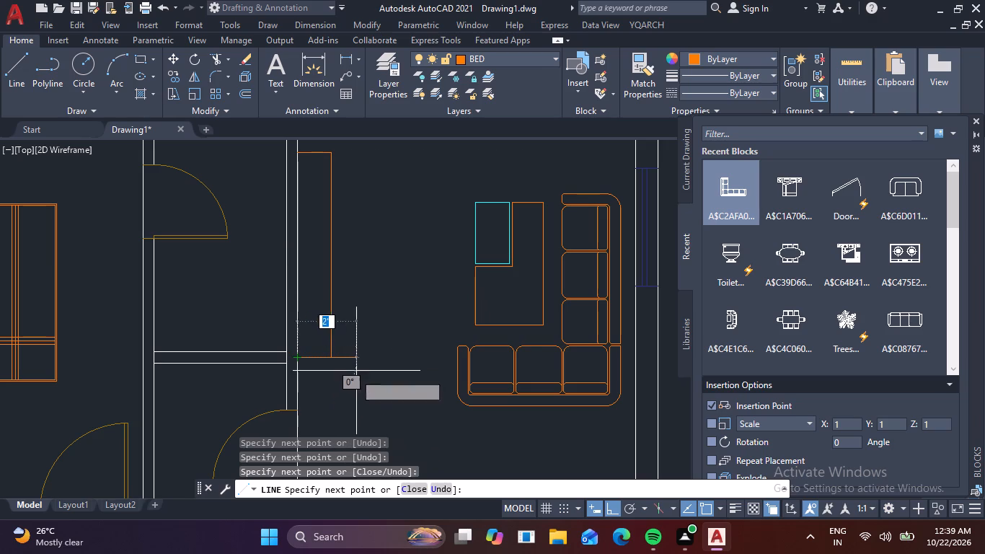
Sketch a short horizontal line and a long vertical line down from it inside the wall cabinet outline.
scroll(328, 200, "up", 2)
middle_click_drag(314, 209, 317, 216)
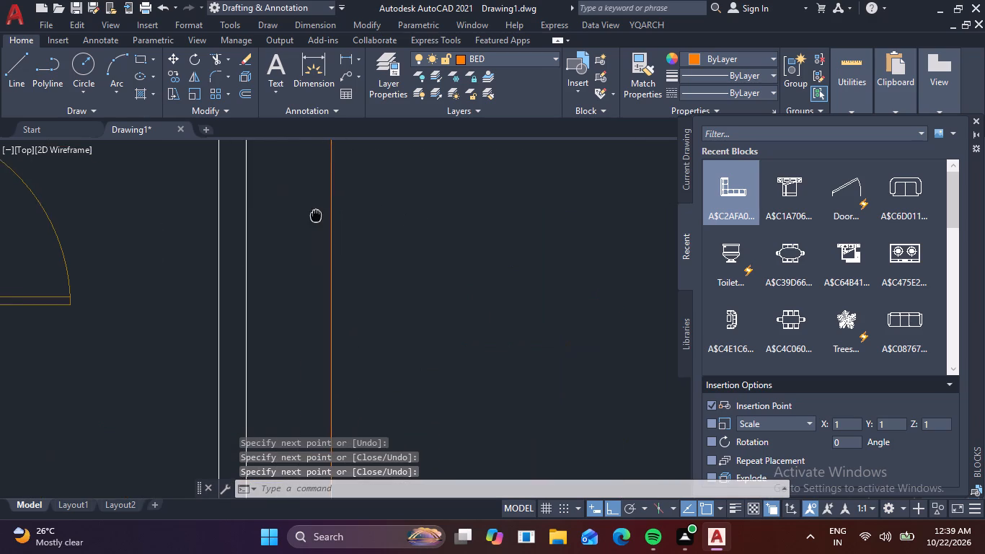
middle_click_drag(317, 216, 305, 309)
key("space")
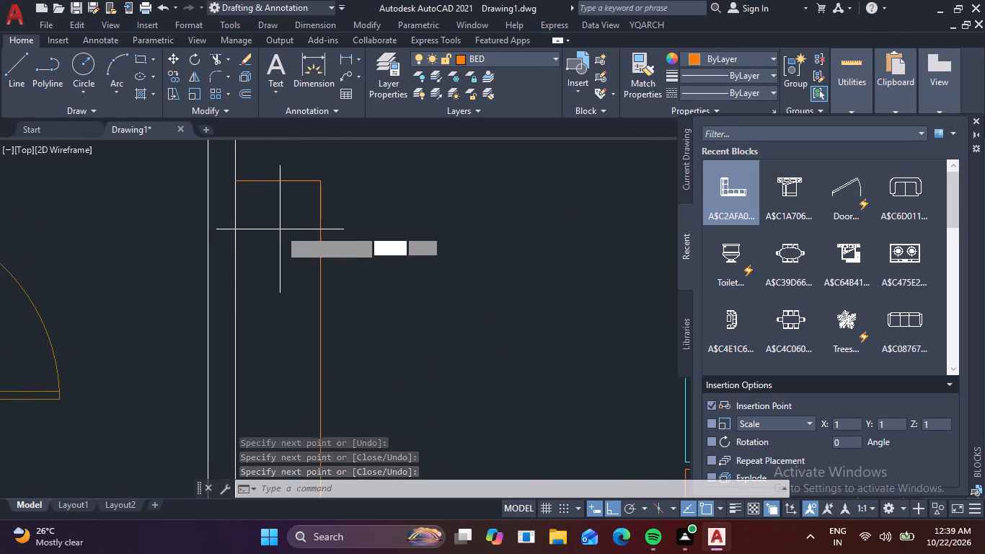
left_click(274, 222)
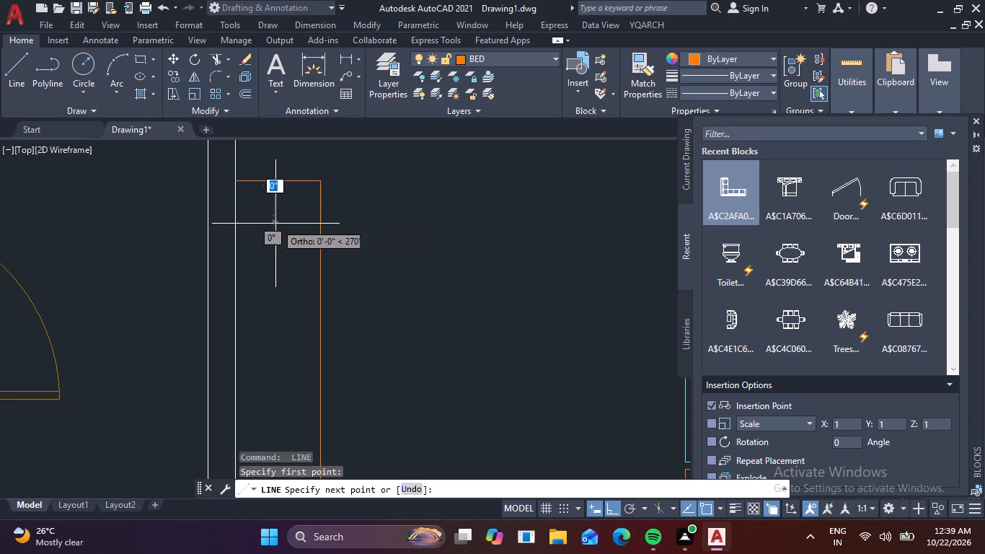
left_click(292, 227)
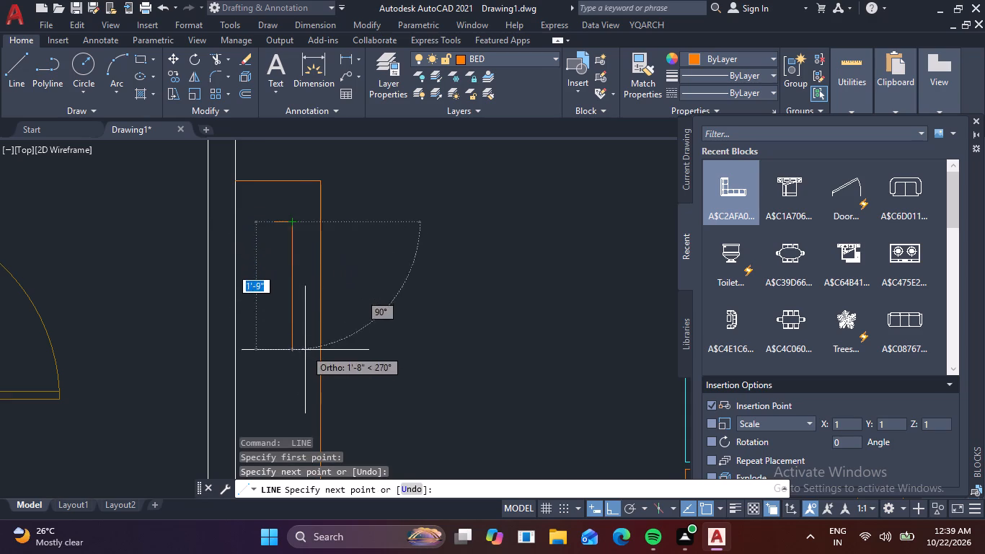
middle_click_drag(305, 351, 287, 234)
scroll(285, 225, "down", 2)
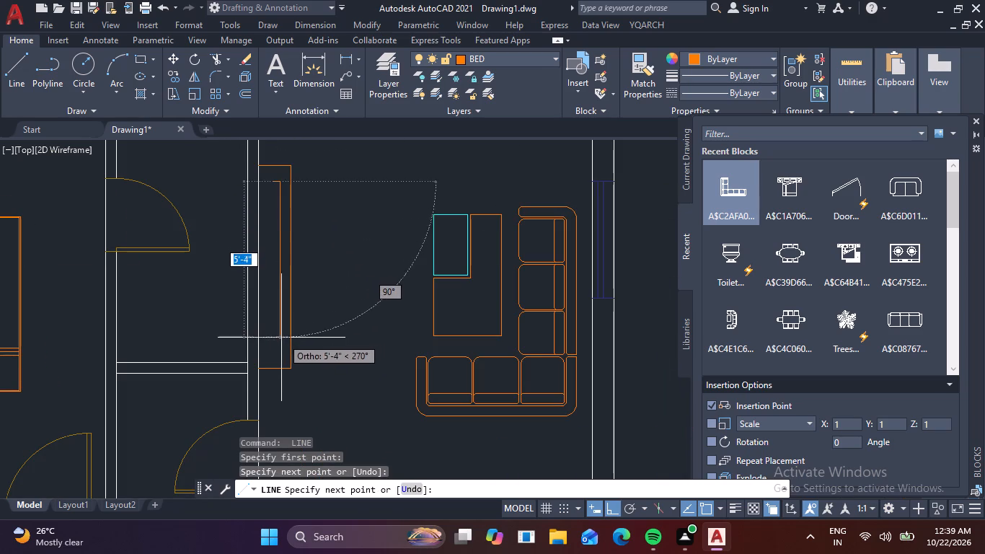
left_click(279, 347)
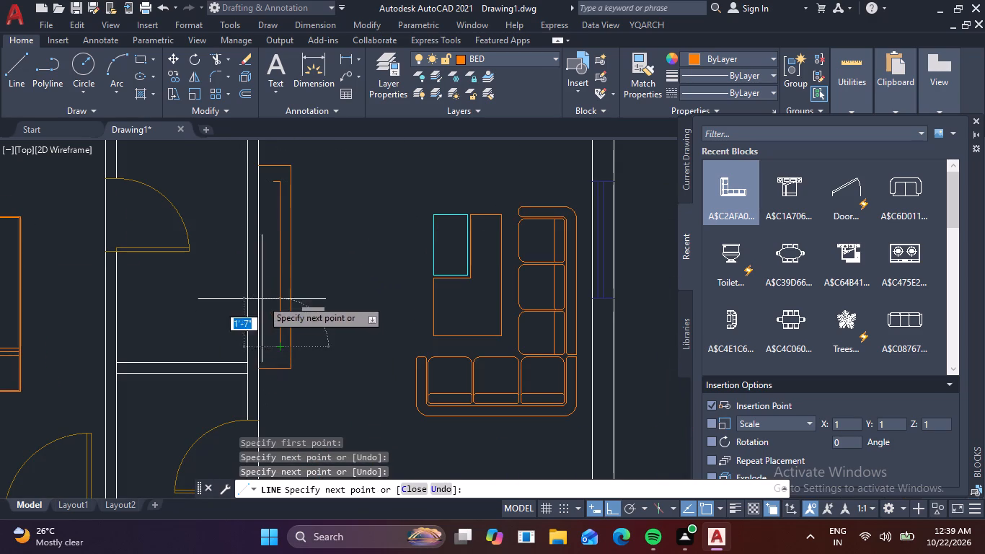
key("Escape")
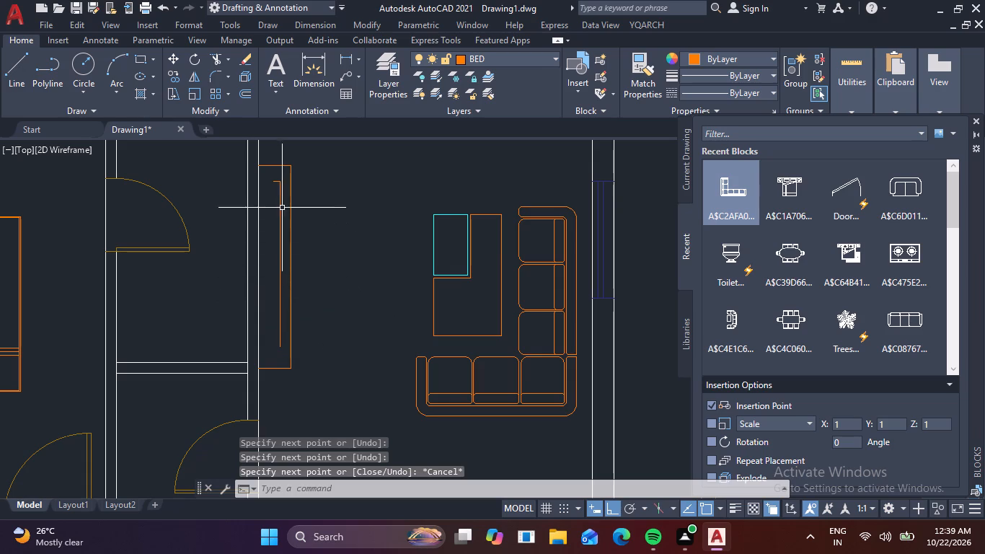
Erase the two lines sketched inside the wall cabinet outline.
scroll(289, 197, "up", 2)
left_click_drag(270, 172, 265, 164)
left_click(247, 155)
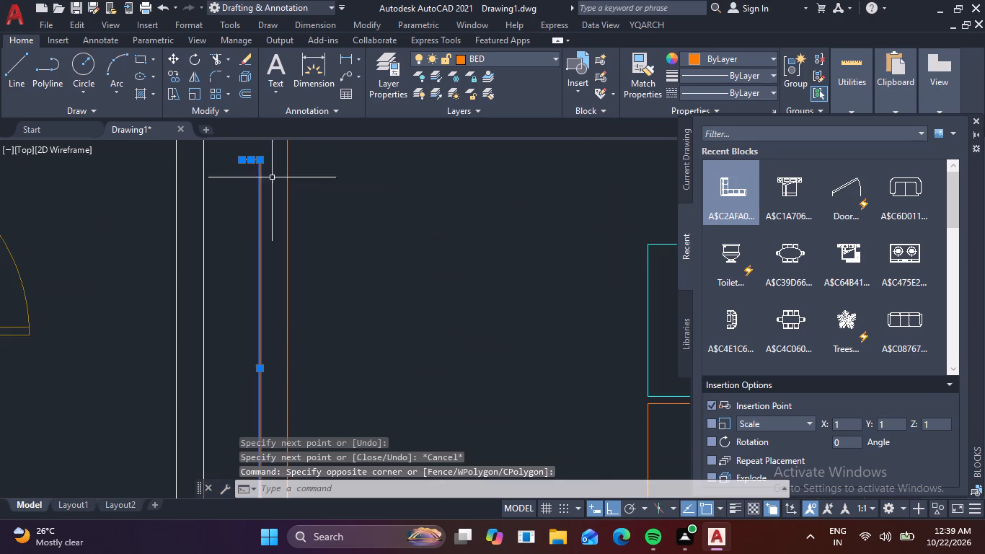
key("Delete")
Draw a slim vertical rectangle about 4" wide and just over 5' long inside the wall cabinet outline.
scroll(287, 234, "down", 2)
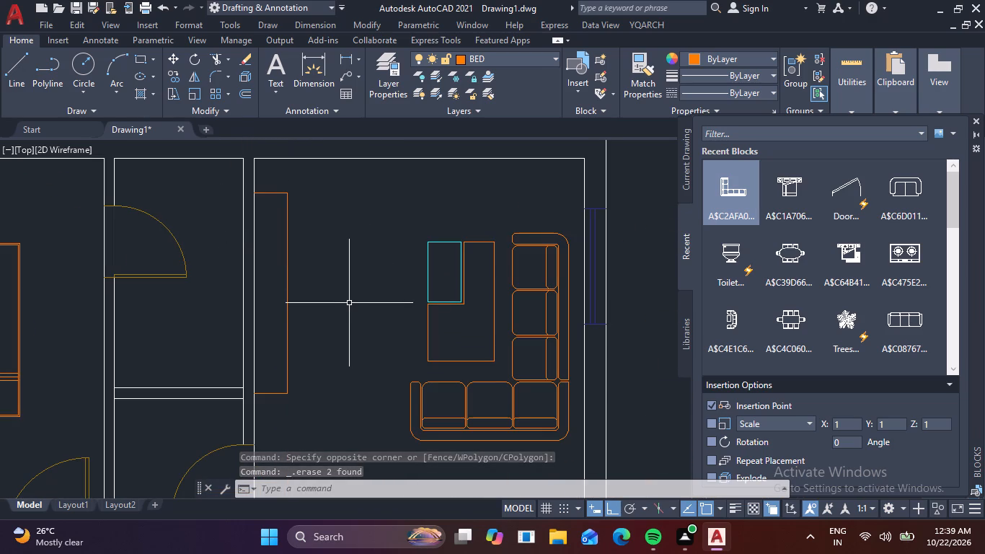
key("r")
key("e")
key("c")
key("space")
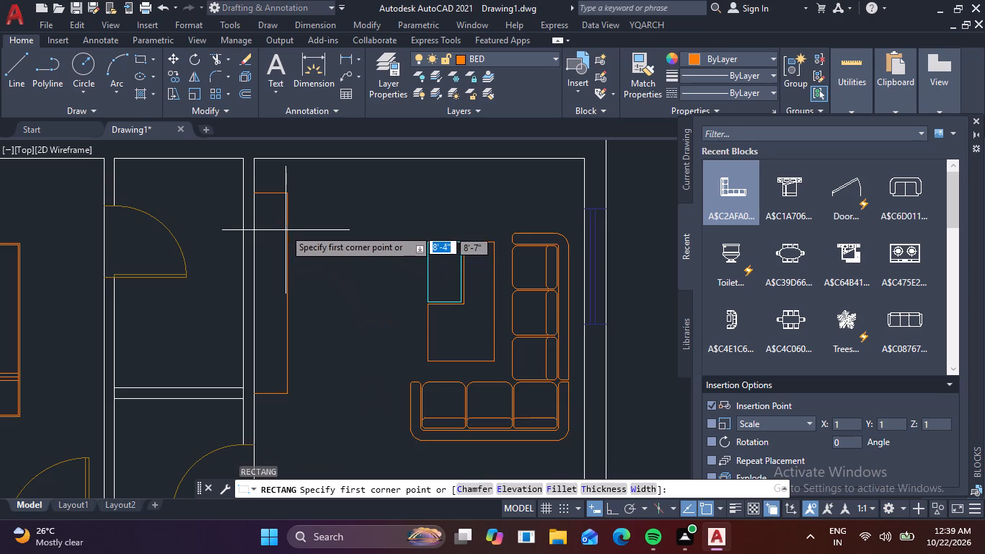
scroll(277, 224, "up", 1)
left_click(257, 221)
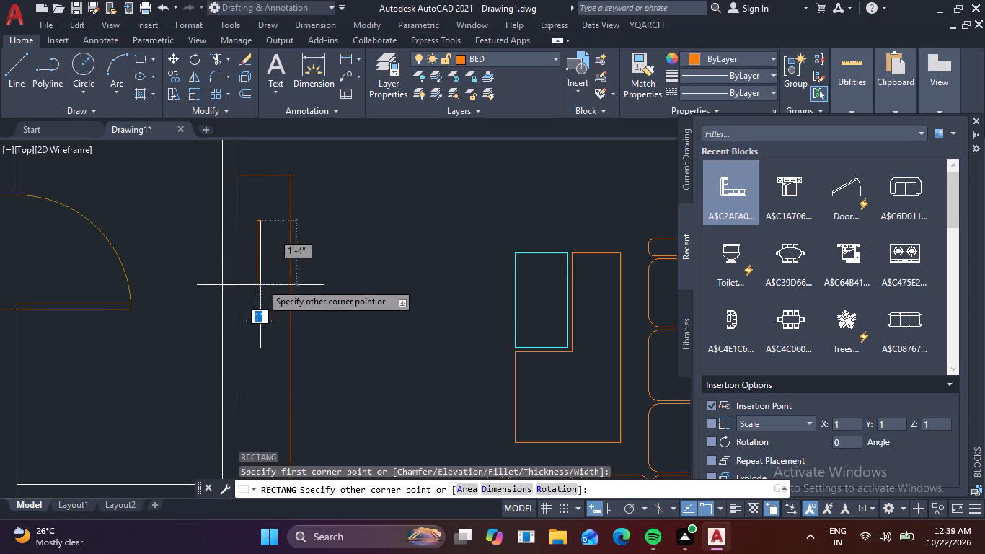
middle_click_drag(267, 354, 264, 283)
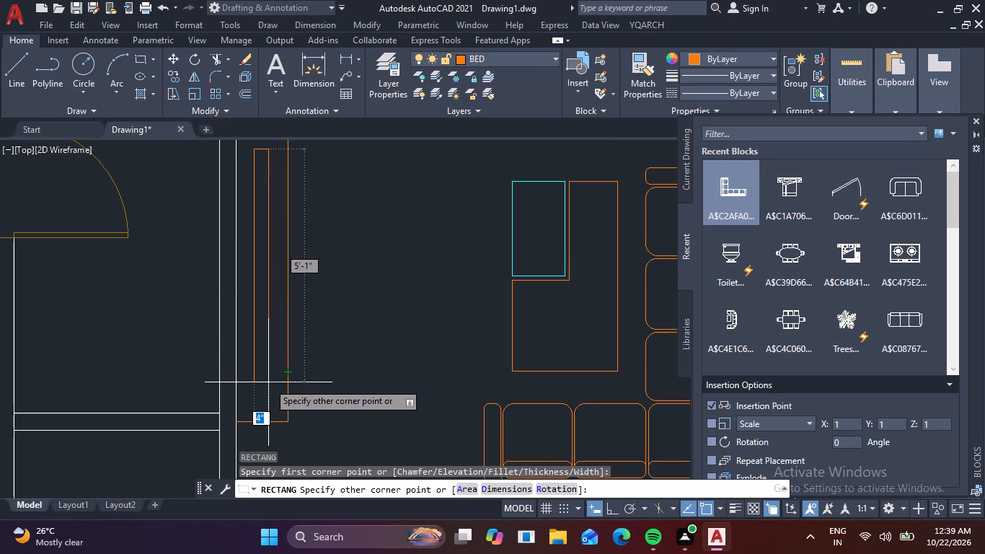
left_click(270, 390)
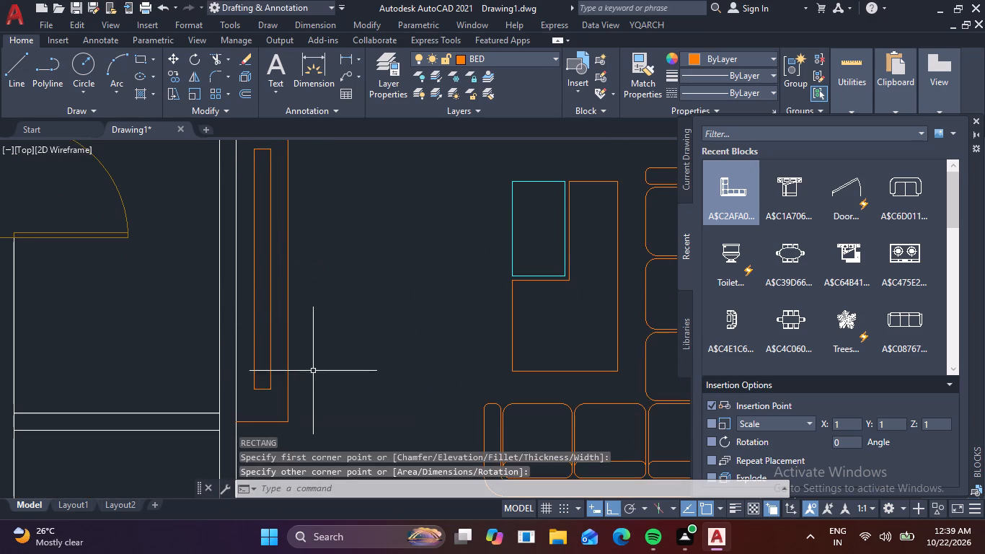
Insert the Vehicles block outside the plot beside the front yard and set its view to Sports Car (Top).
scroll(314, 369, "down", 2)
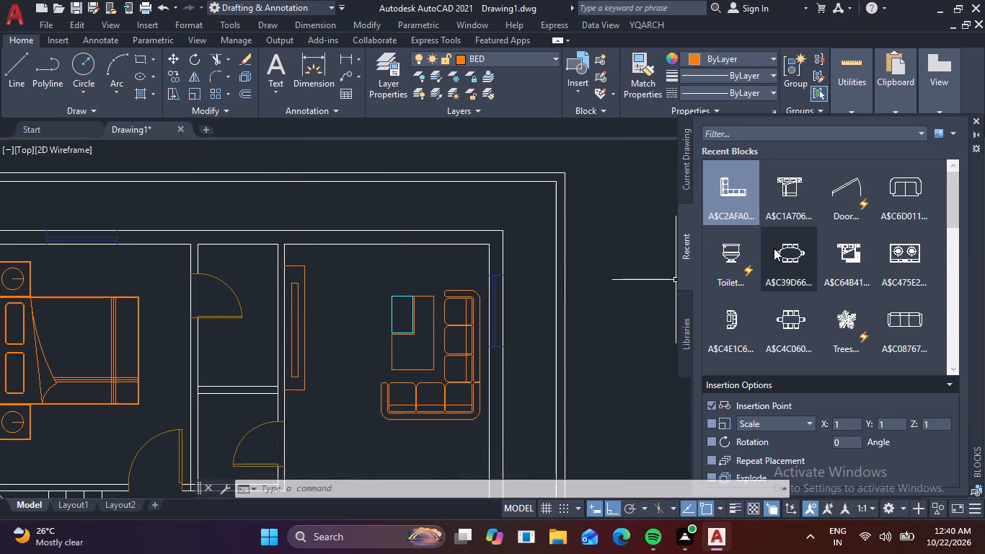
scroll(831, 255, "down", 2)
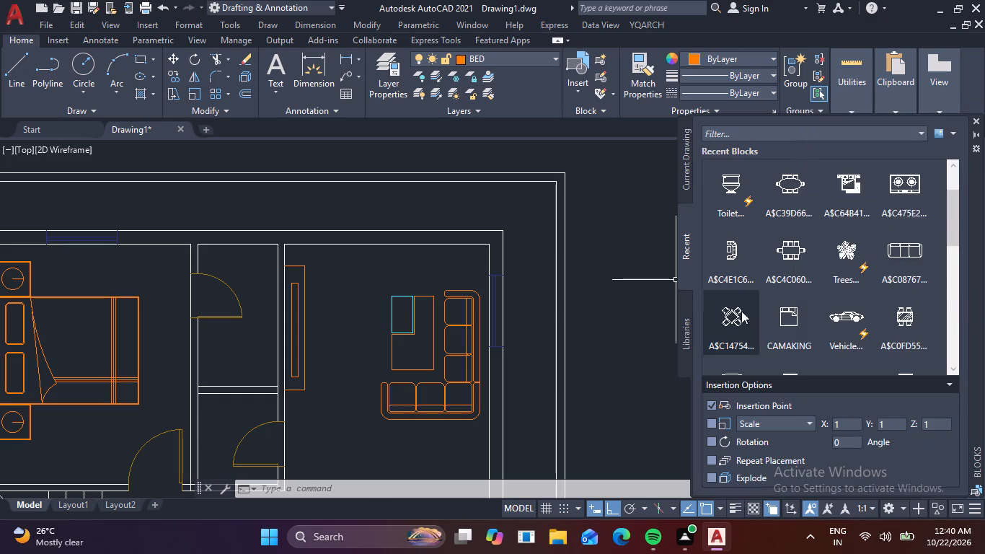
scroll(633, 300, "down", 1)
middle_click_drag(627, 311, 468, 183)
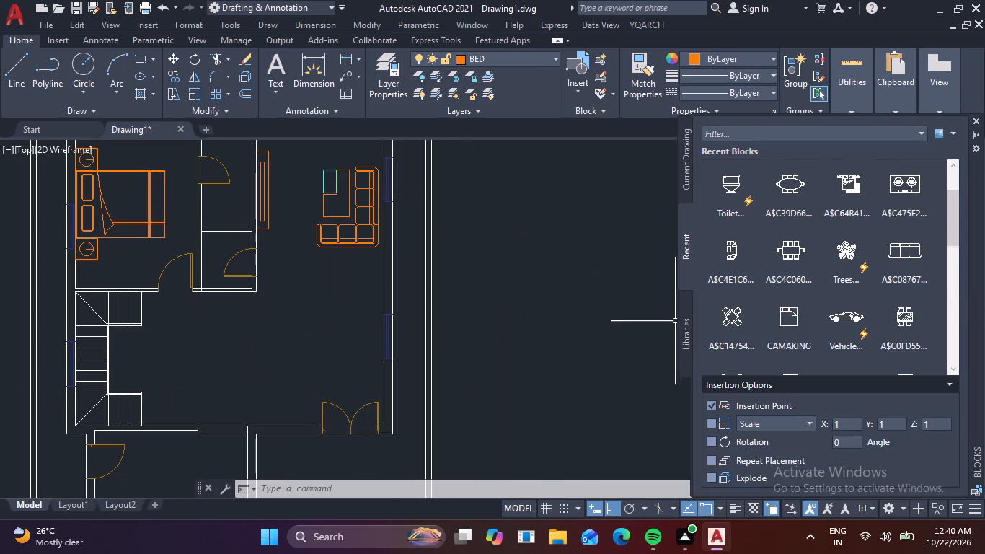
middle_click_drag(578, 330, 584, 123)
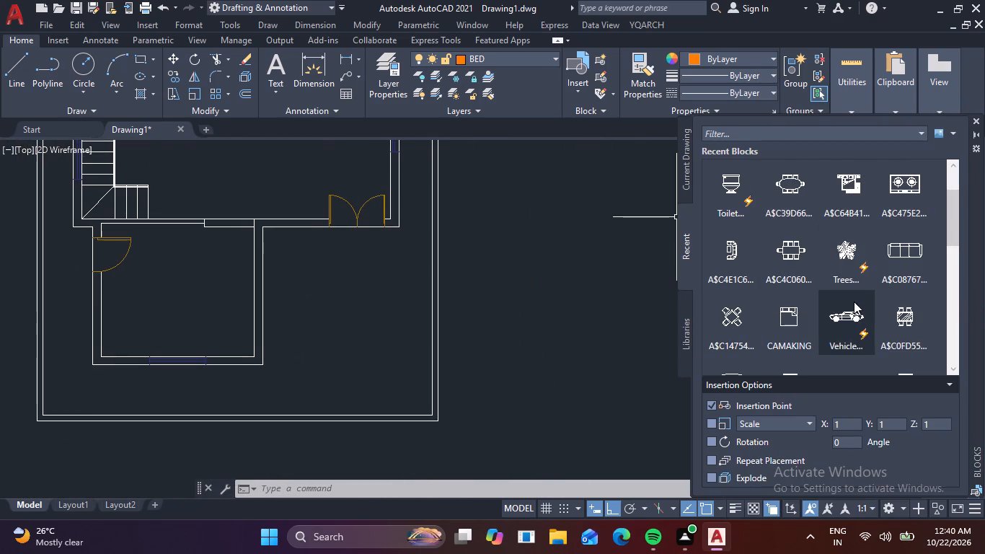
left_click_drag(851, 316, 586, 276)
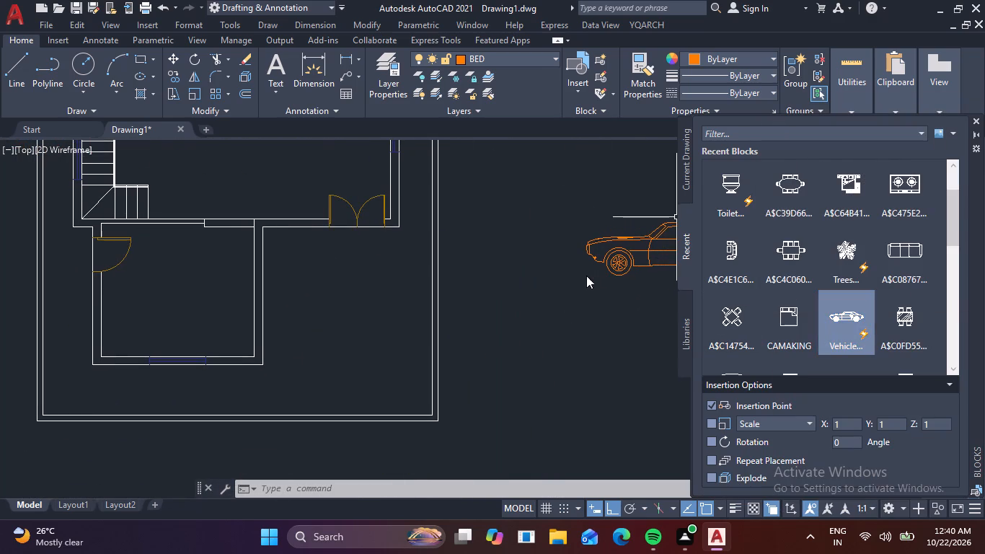
middle_click_drag(539, 273, 416, 273)
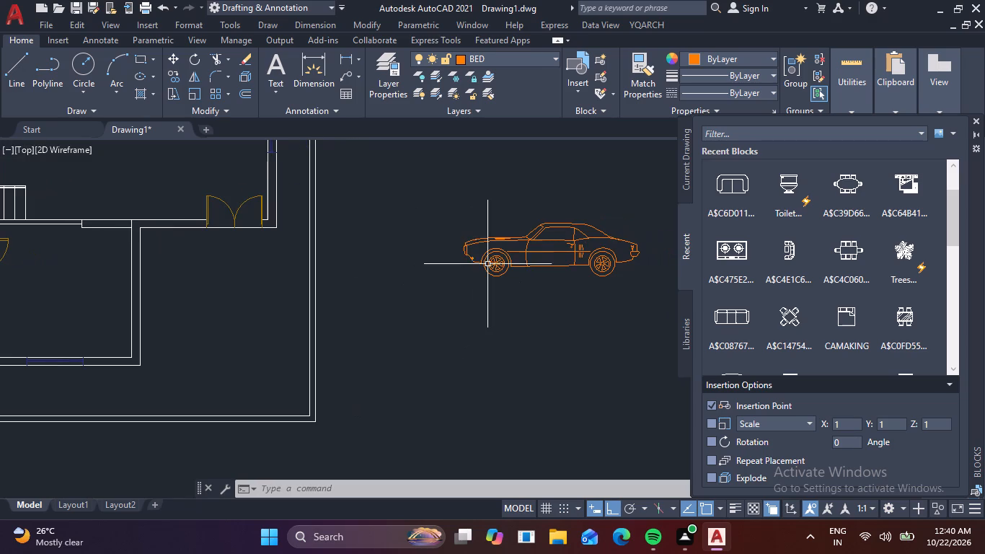
left_click(487, 264)
left_click(451, 288)
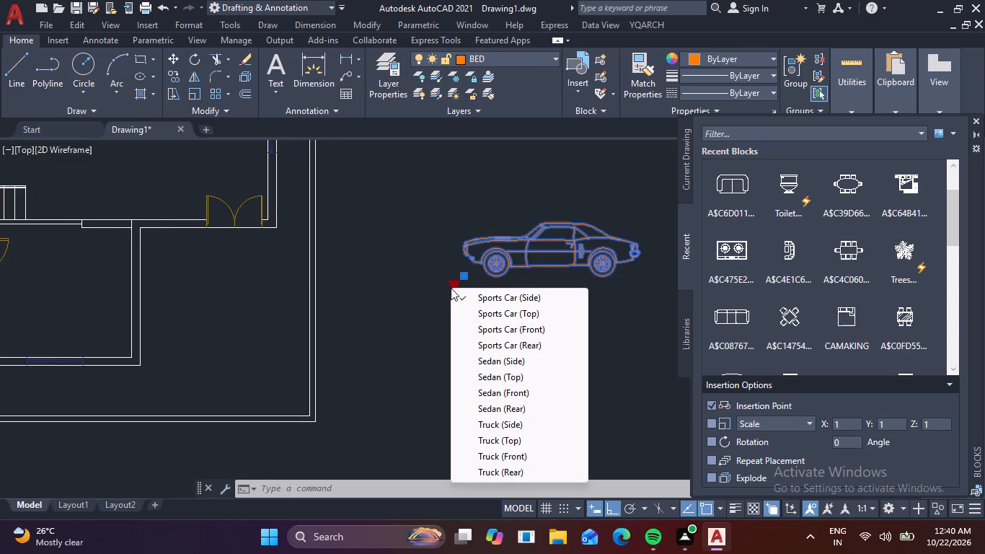
left_click(515, 317)
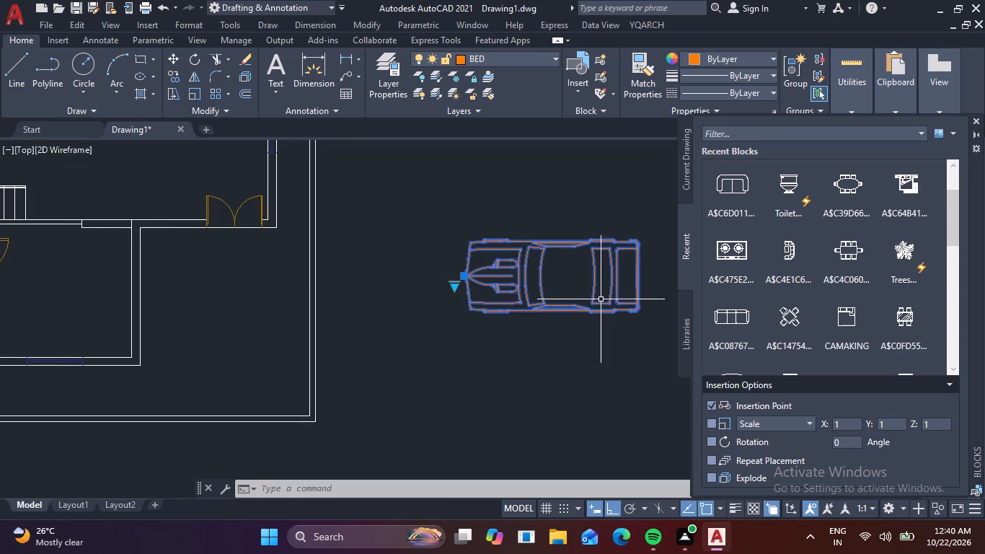
Rotate the car block 270° so it stands vertically with its nose toward the house.
right_click(526, 299)
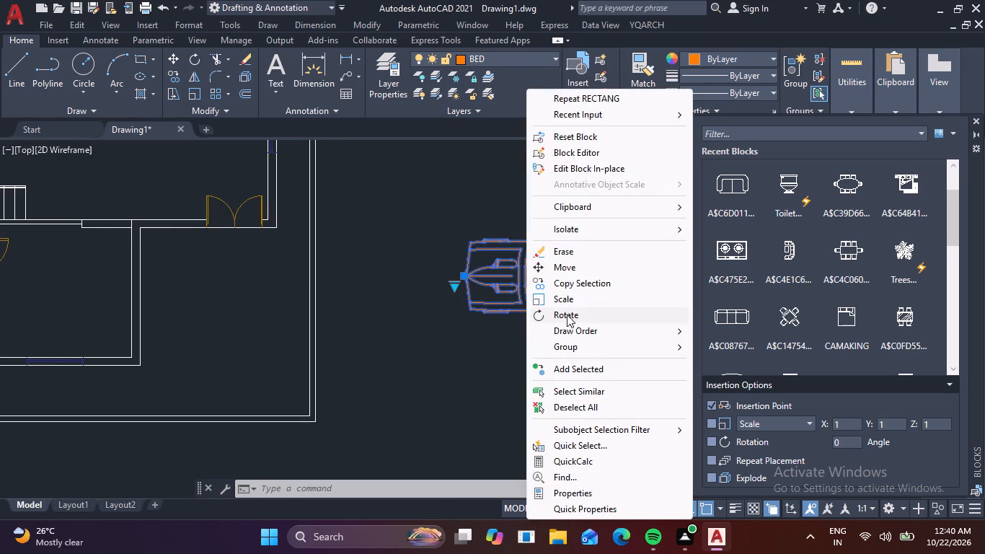
left_click(569, 319)
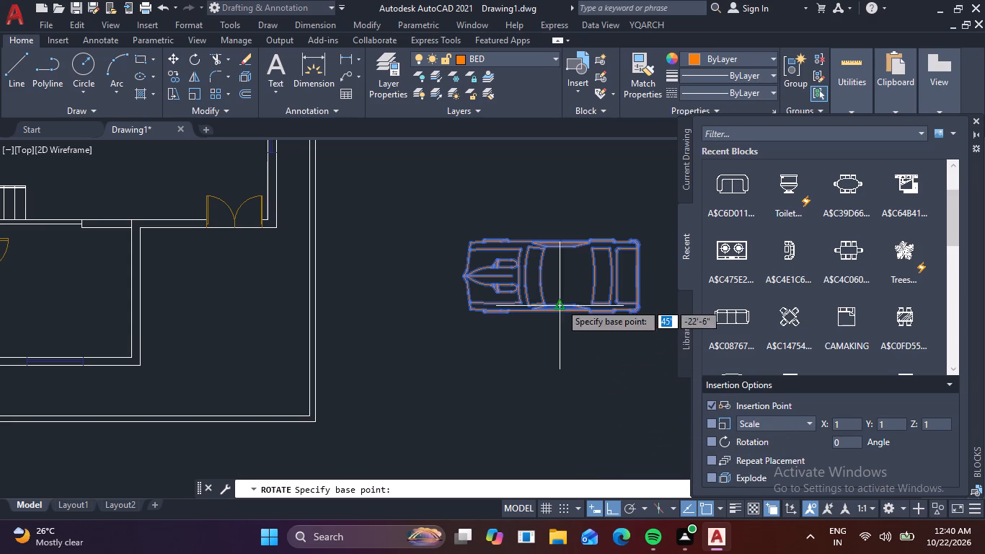
left_click(546, 287)
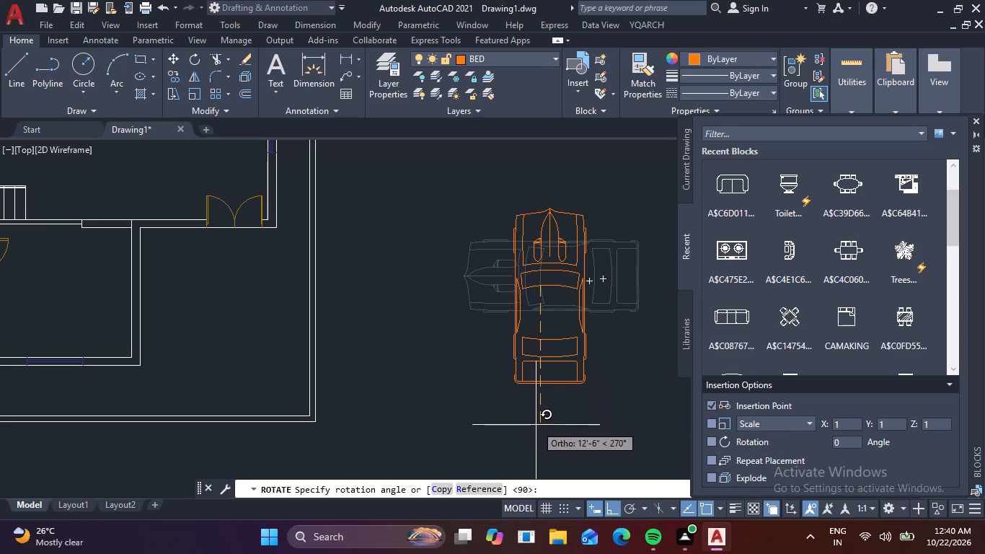
left_click(536, 425)
Scale the car block down slightly from a base point near its nose.
left_click(575, 338)
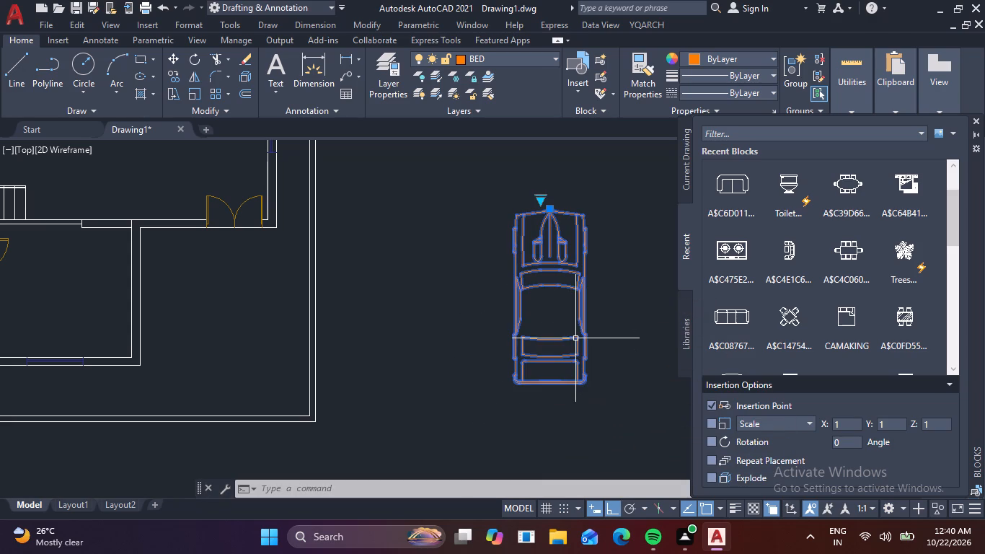
right_click(575, 338)
left_click(639, 301)
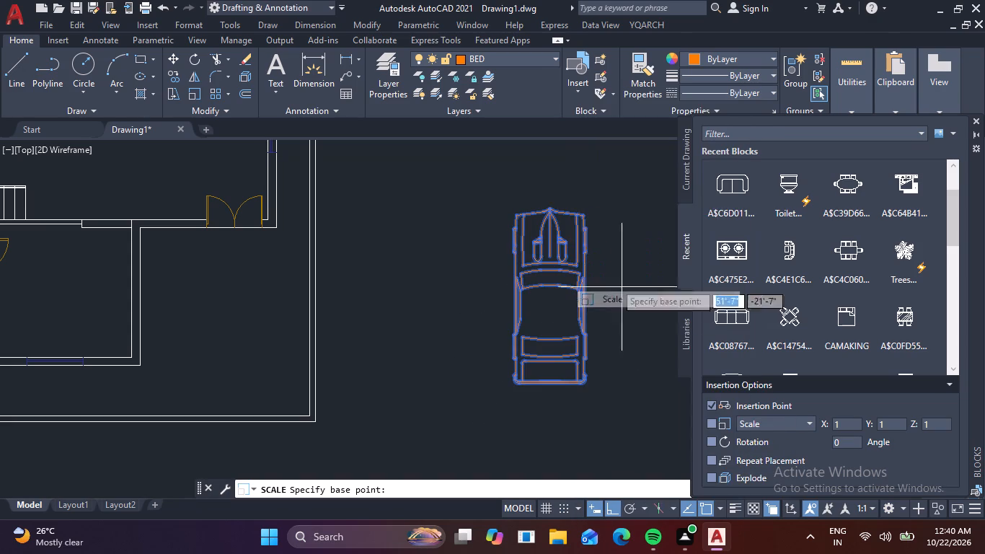
left_click(536, 199)
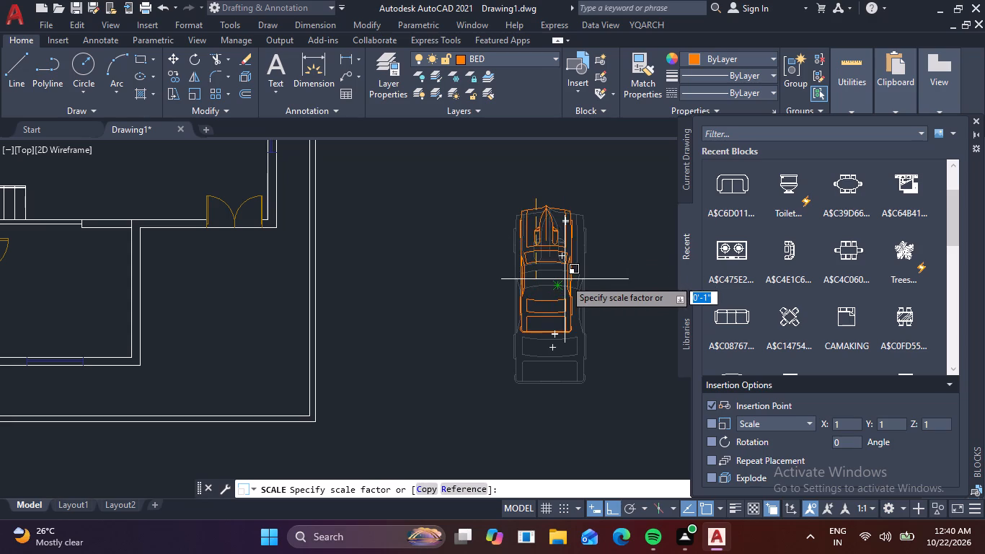
left_click(565, 279)
Move the car, with ortho off, into the parking area just below the double entrance door, beside the front room.
left_click_drag(616, 293, 602, 288)
left_click(536, 247)
right_click(535, 245)
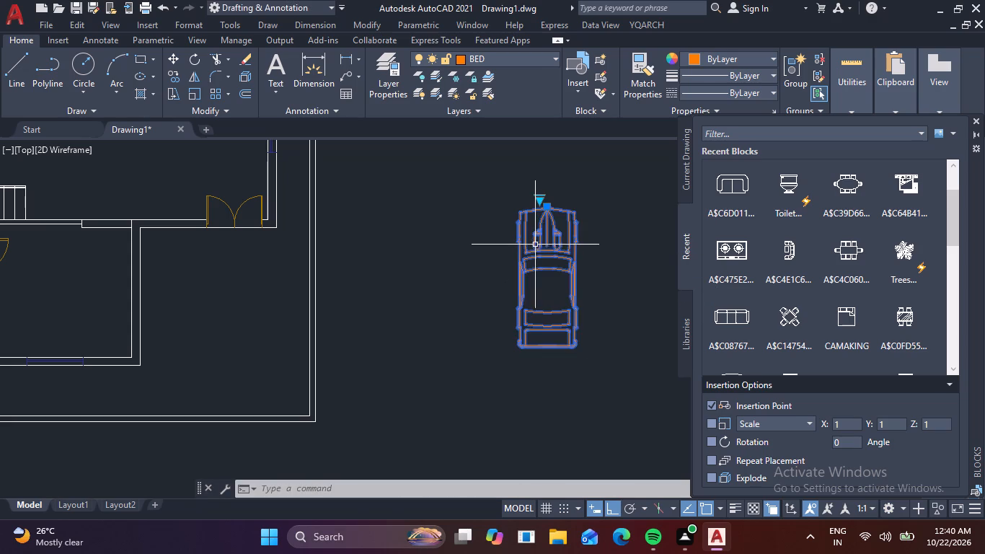
left_click(580, 271)
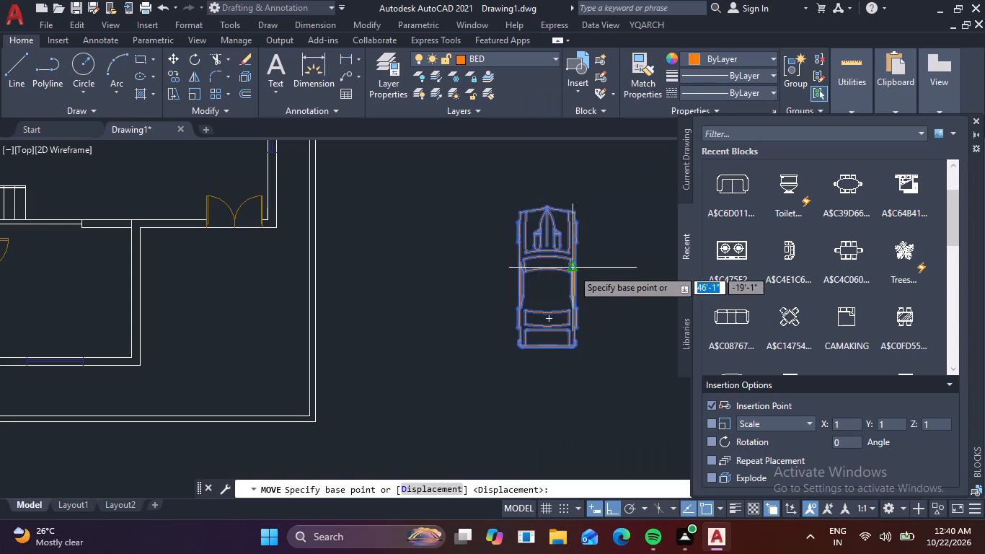
left_click(572, 269)
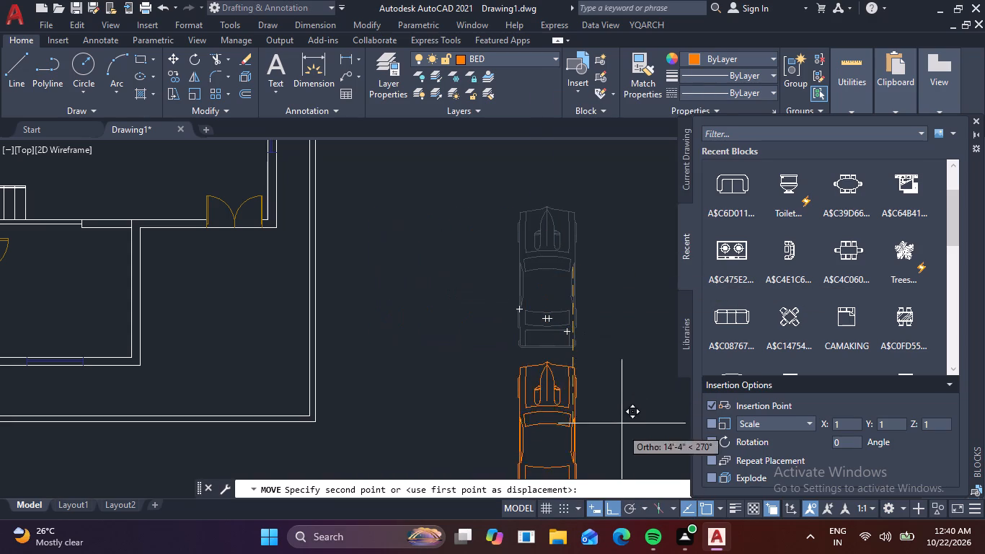
left_click(608, 511)
scroll(269, 301, "up", 1)
middle_click_drag(241, 306, 287, 330)
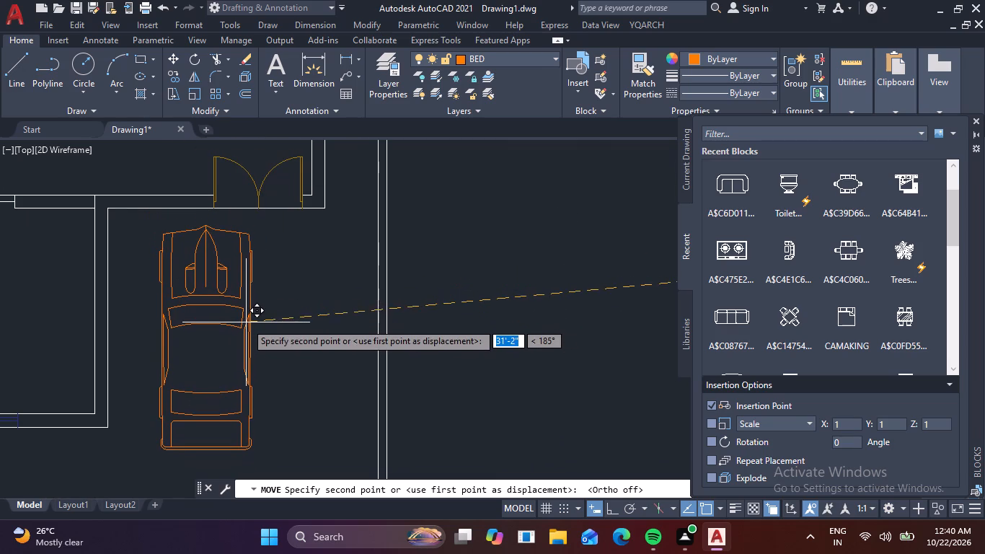
left_click(244, 317)
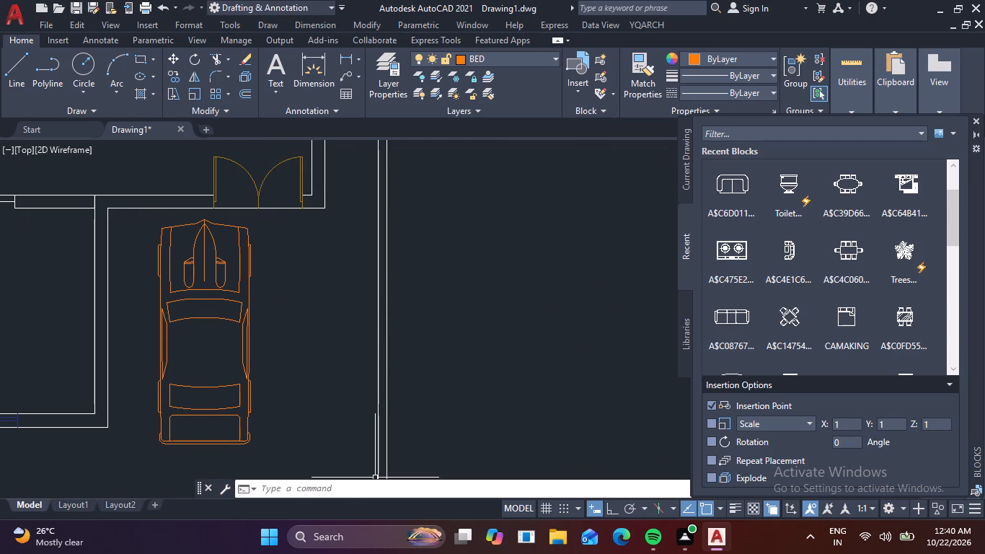
Insert the Toilet block in the empty space outside the plot and set its view to Elongated (Plan).
scroll(276, 390, "down", 2)
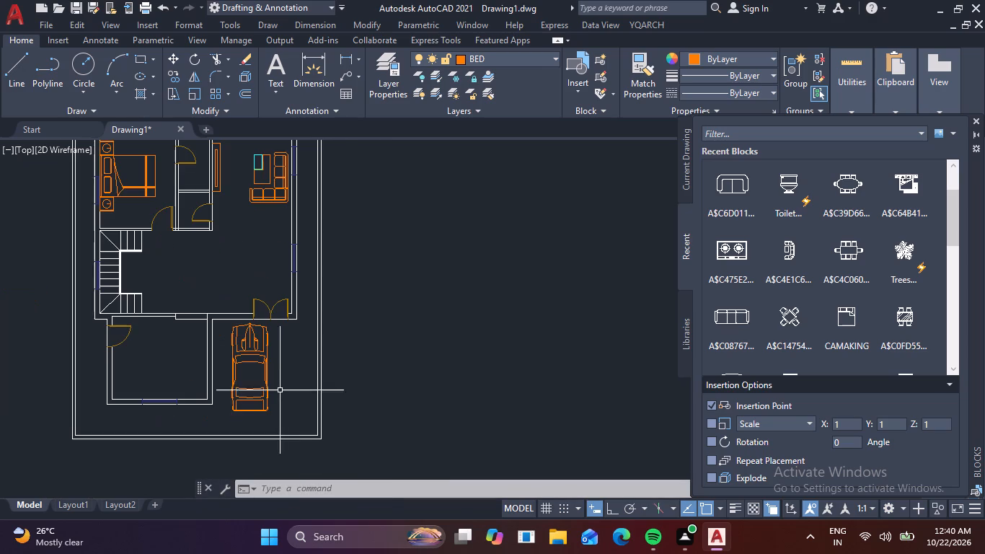
middle_click_drag(282, 345, 322, 415)
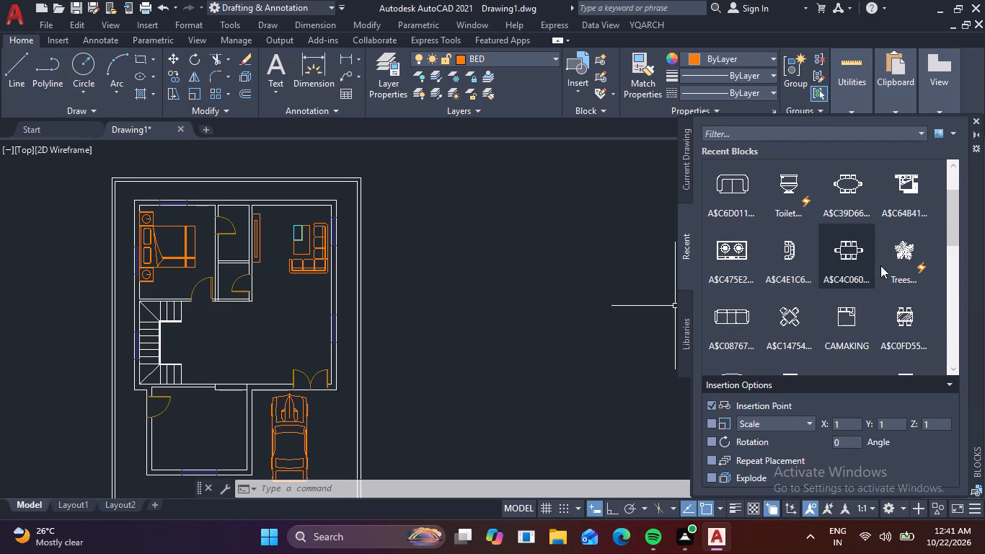
scroll(826, 247, "down", 1)
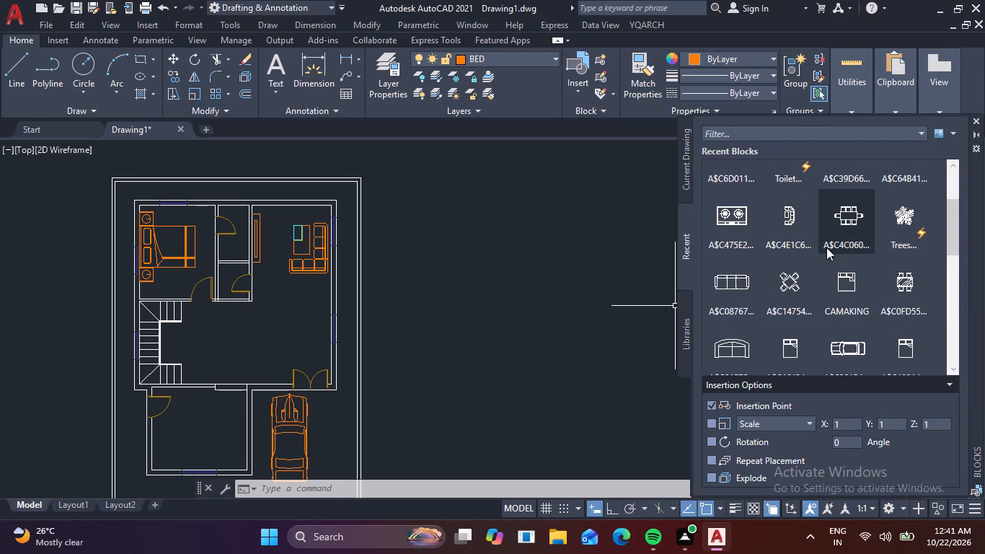
scroll(810, 290, "down", 1)
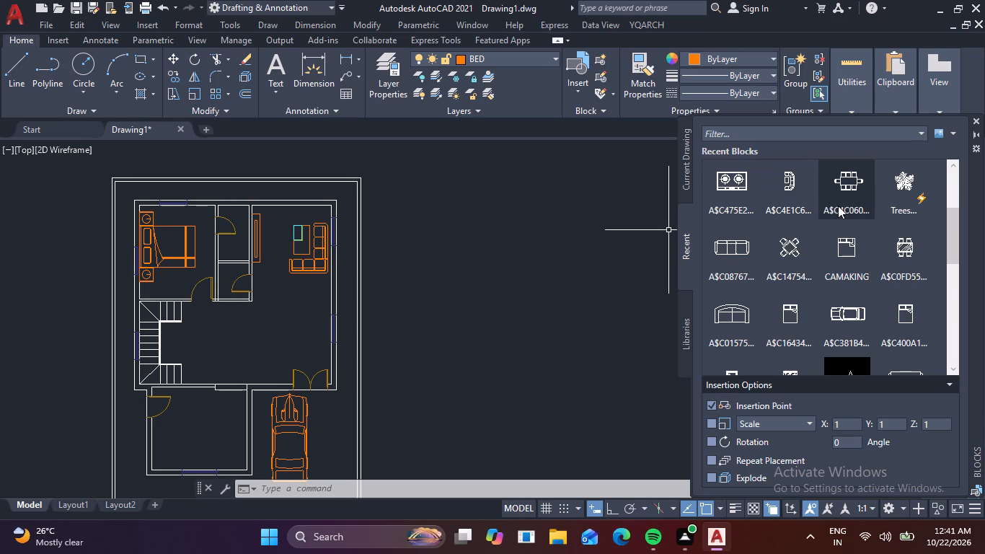
scroll(850, 214, "down", 2)
scroll(849, 213, "up", 2)
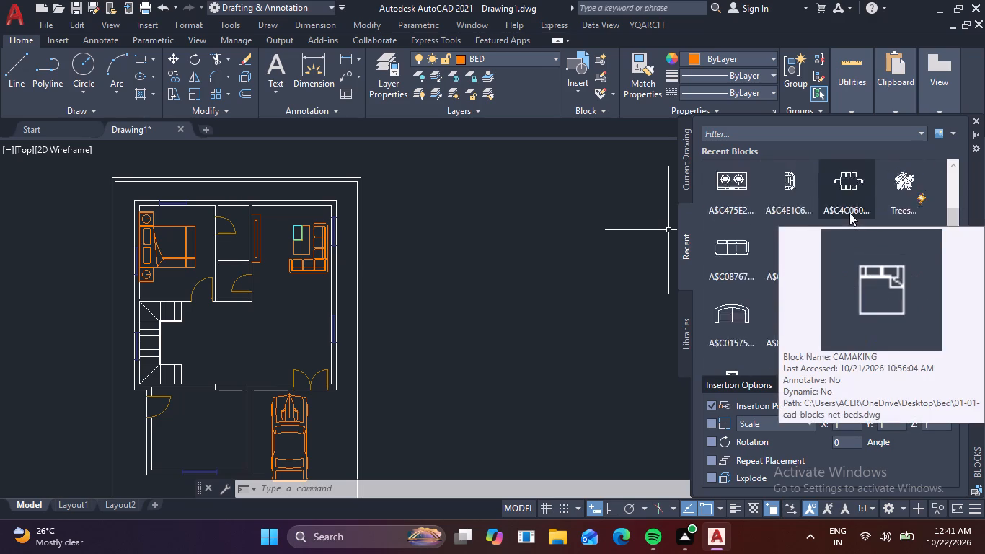
scroll(849, 213, "up", 1)
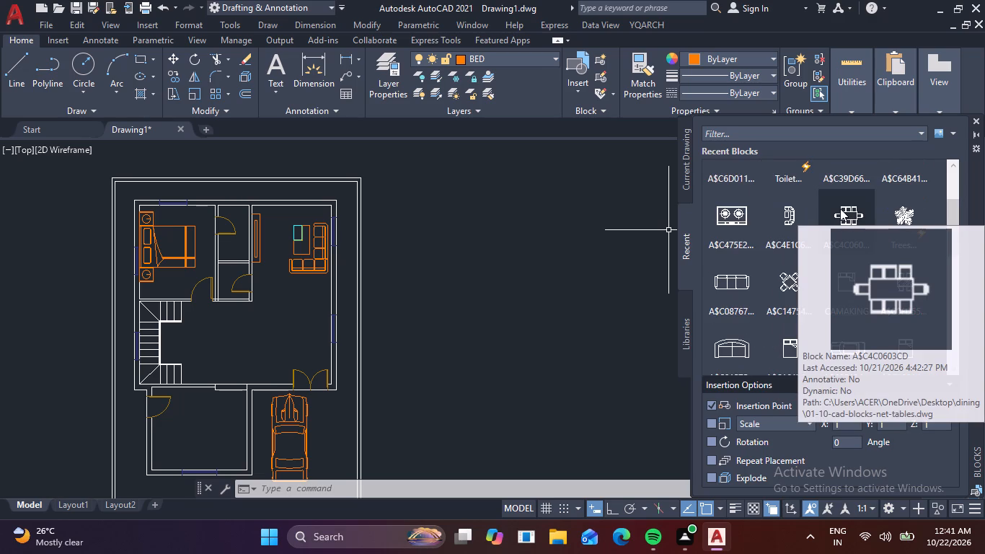
scroll(798, 214, "up", 4)
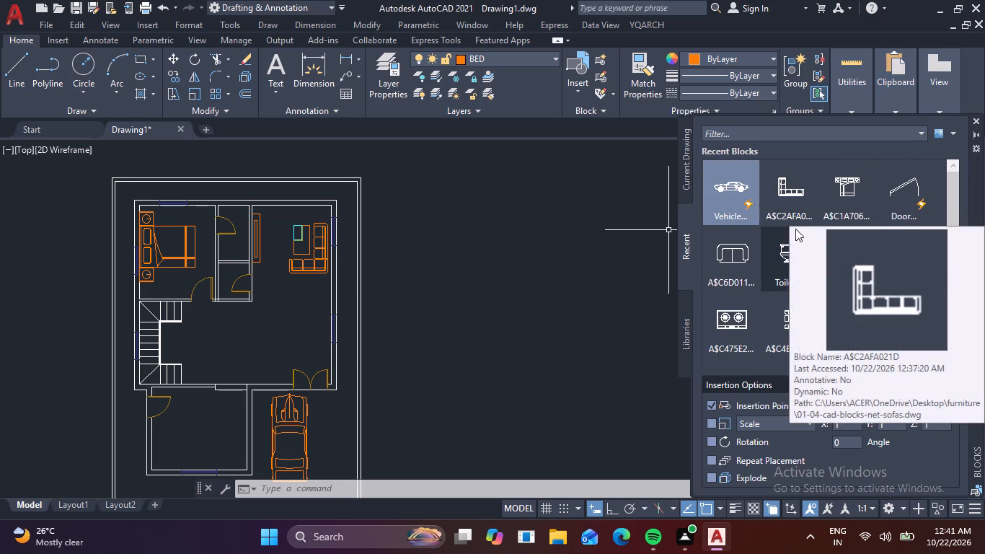
left_click_drag(785, 247, 508, 334)
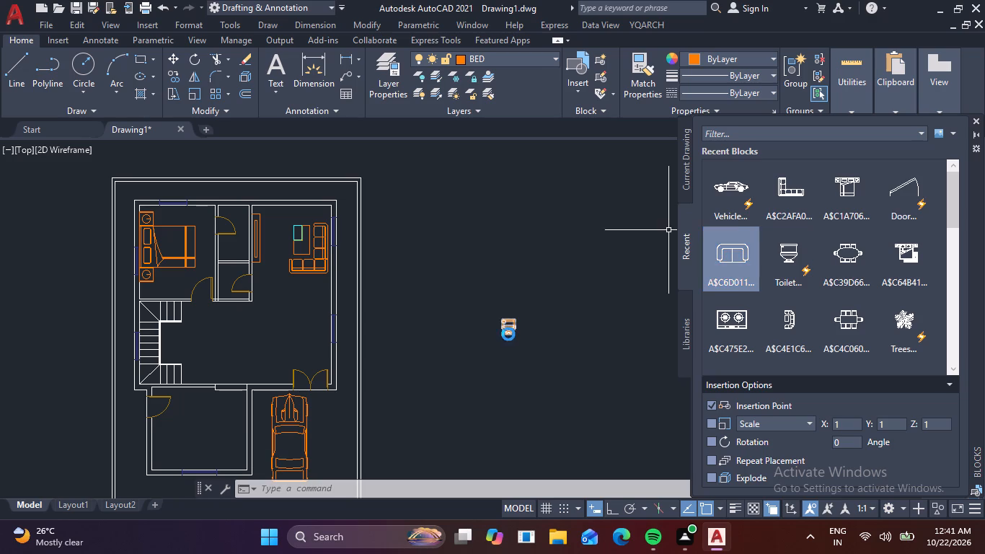
scroll(508, 333, "up", 3)
left_click(501, 337)
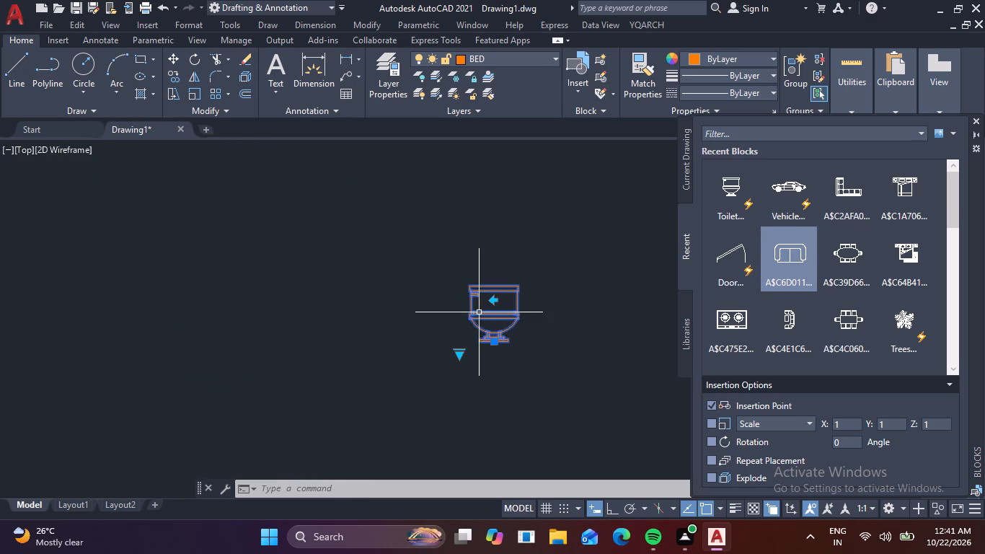
left_click(461, 356)
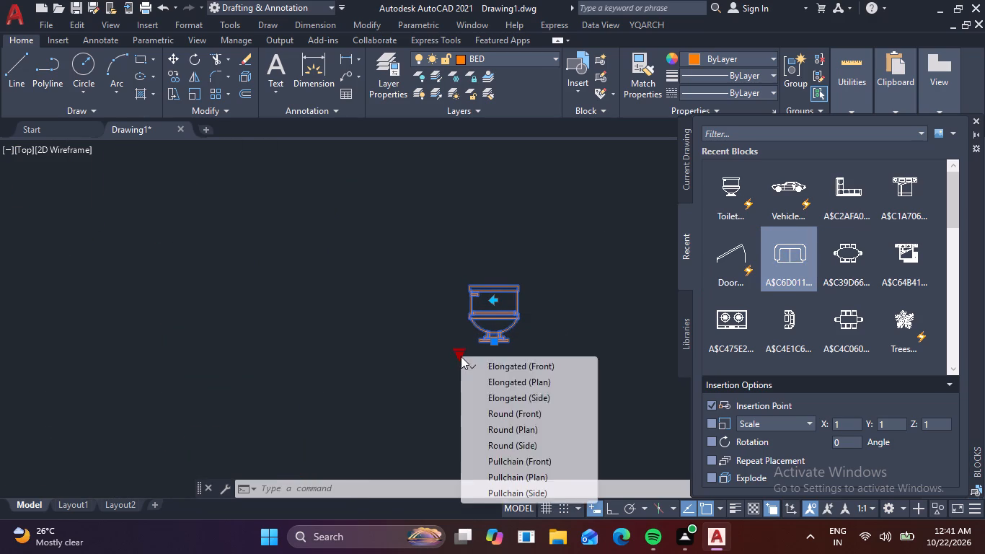
left_click(540, 379)
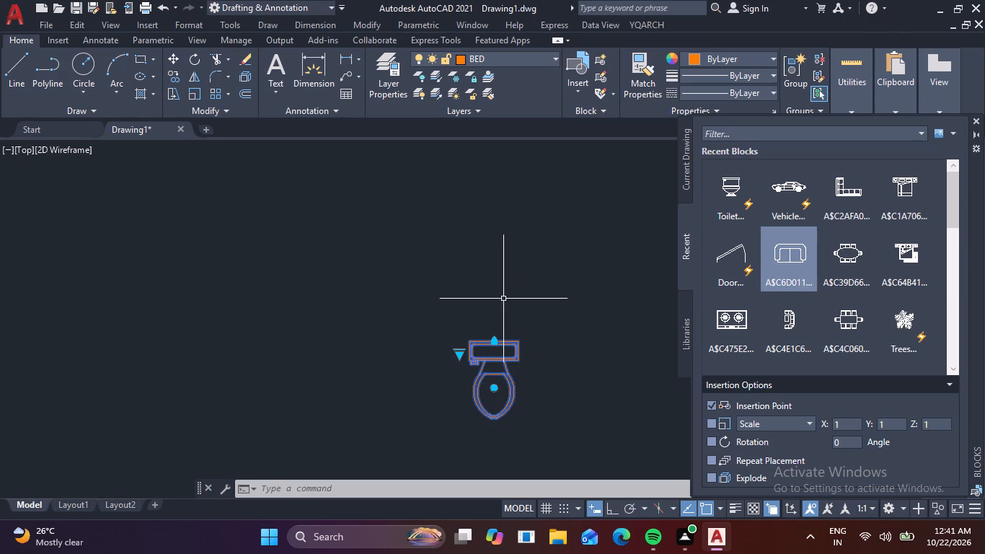
Rotate the toilet block 270° so its tank is on the right and the bowl points left.
right_click(518, 338)
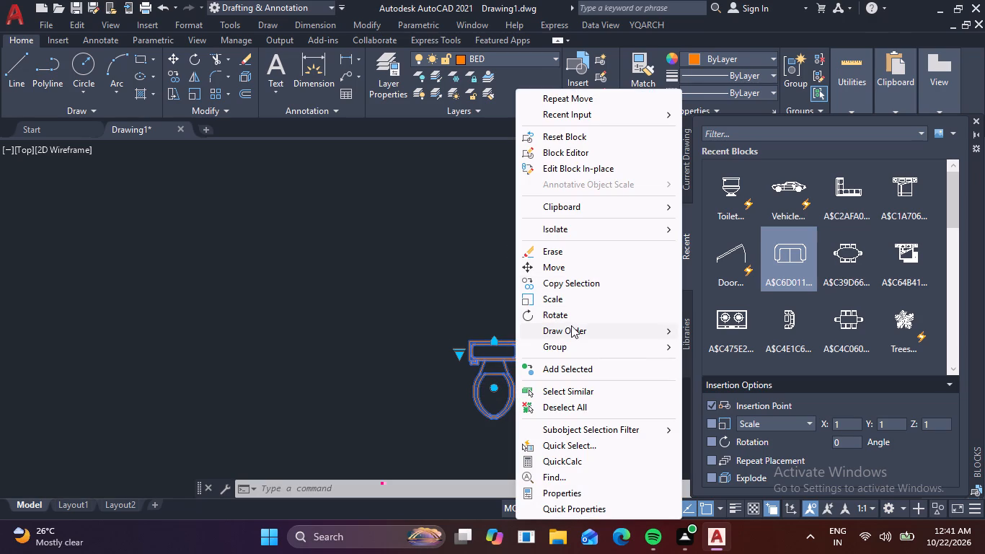
left_click(573, 317)
left_click(509, 342)
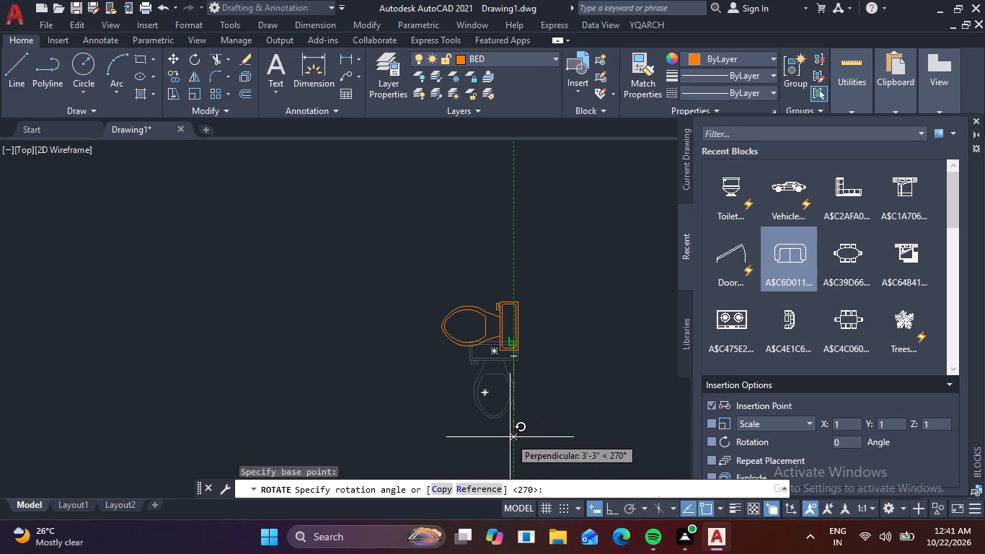
left_click(511, 436)
Copy the toilet block from its tank's back midpoint into the upper bathroom, placing the tank beside the right-hand wall above the door swing.
left_click_drag(549, 378, 527, 351)
left_click(444, 276)
right_click_drag(445, 273, 444, 279)
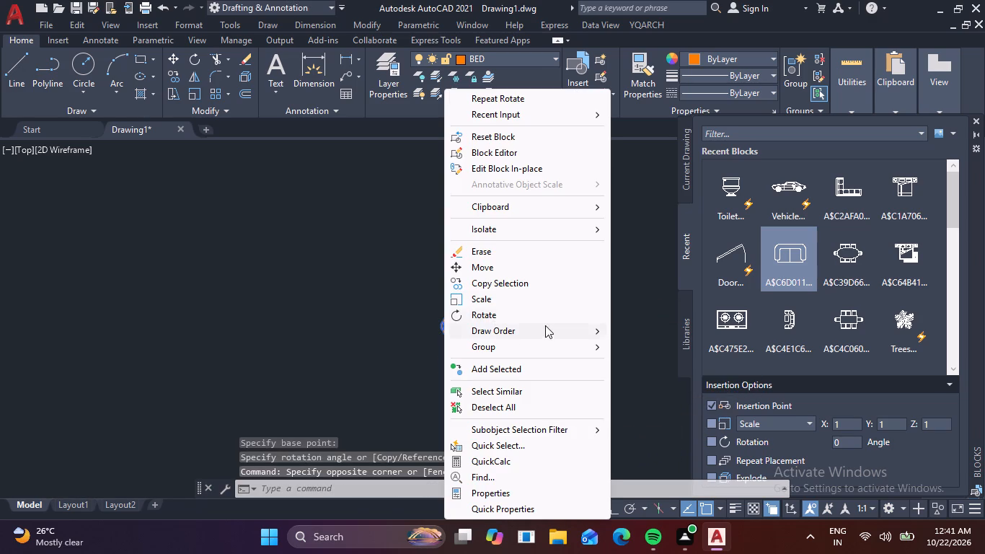
left_click(516, 281)
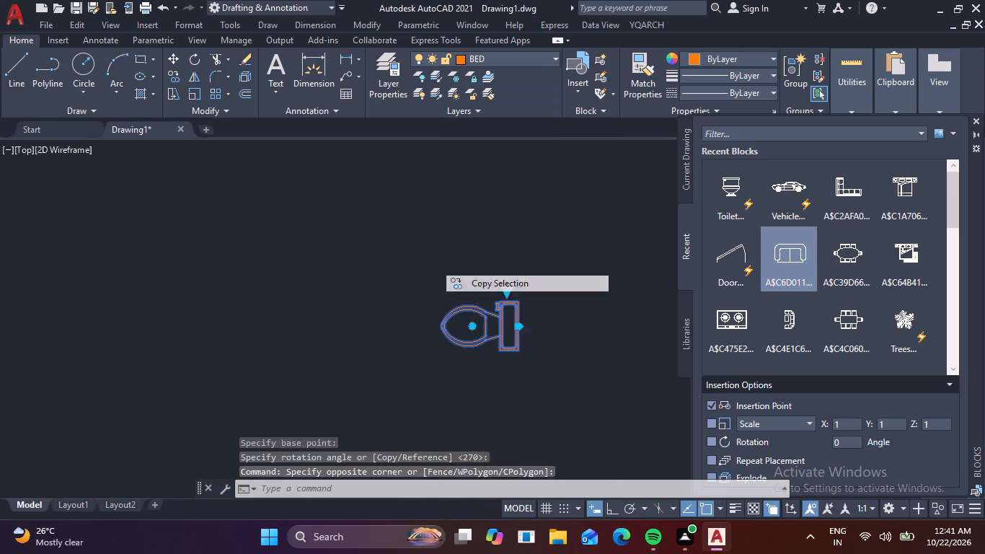
scroll(521, 326, "up", 3)
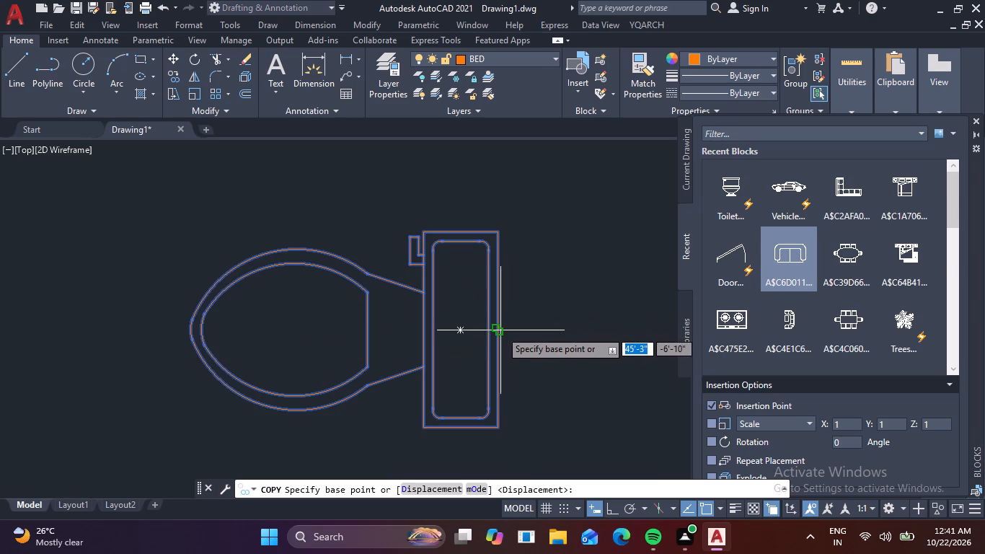
left_click(498, 330)
scroll(438, 258, "down", 5)
middle_click_drag(386, 273, 405, 315)
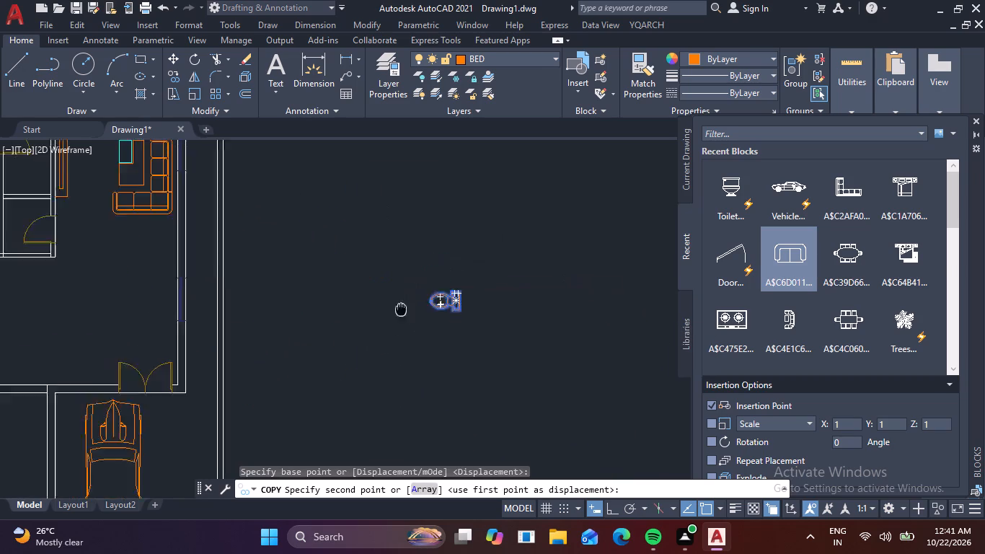
middle_click_drag(405, 315, 522, 403)
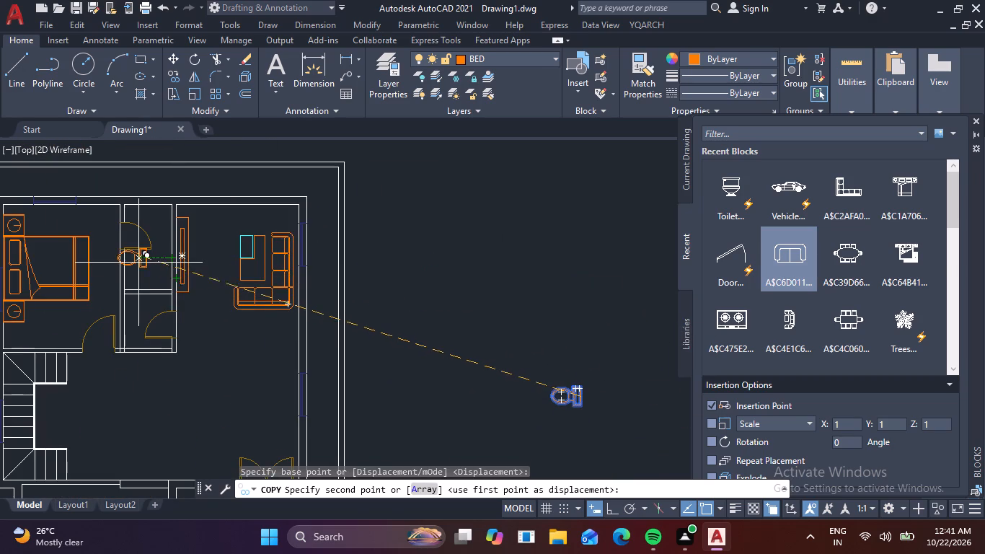
middle_click_drag(138, 262, 141, 305)
scroll(144, 312, "up", 3)
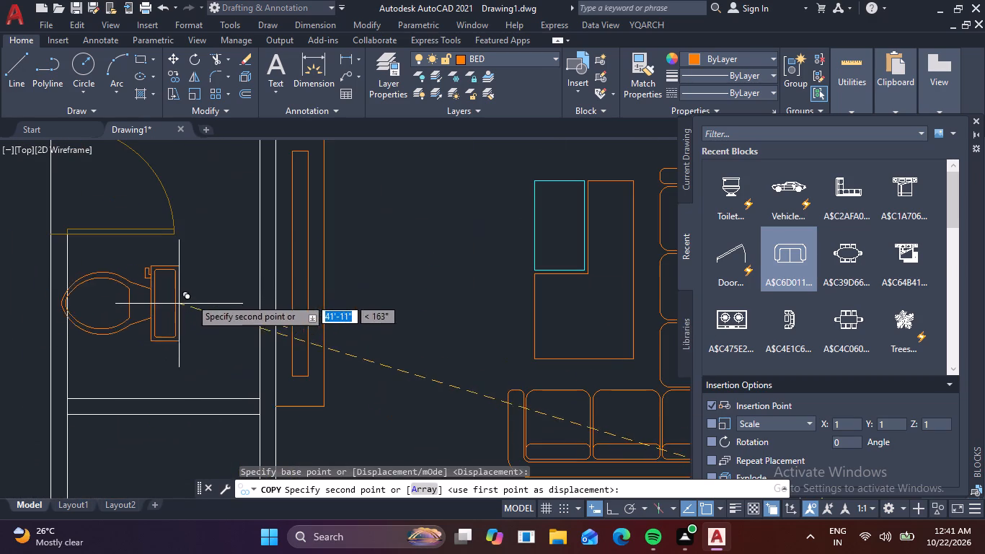
middle_click_drag(249, 233, 235, 338)
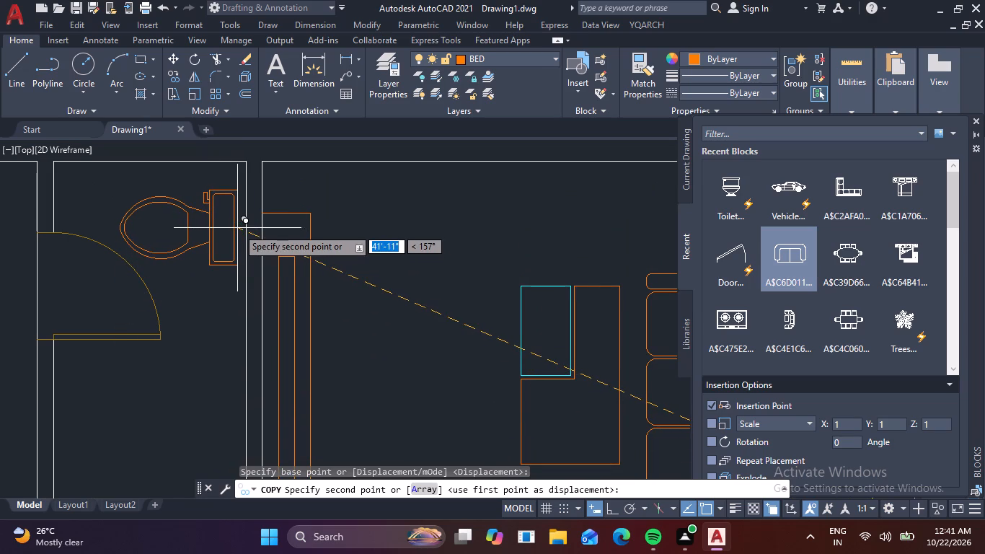
scroll(237, 228, "up", 1)
left_click(237, 228)
scroll(272, 235, "down", 4)
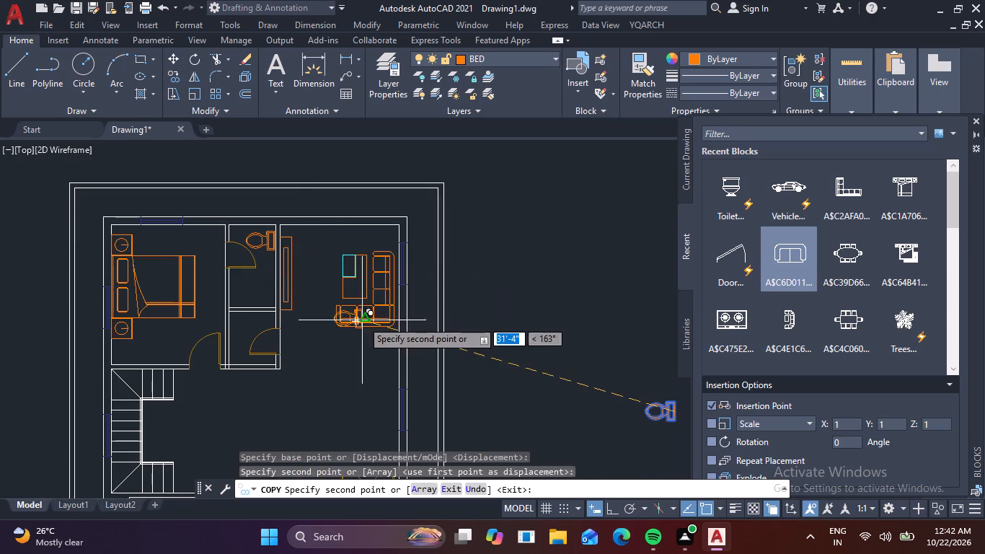
right_click(501, 363)
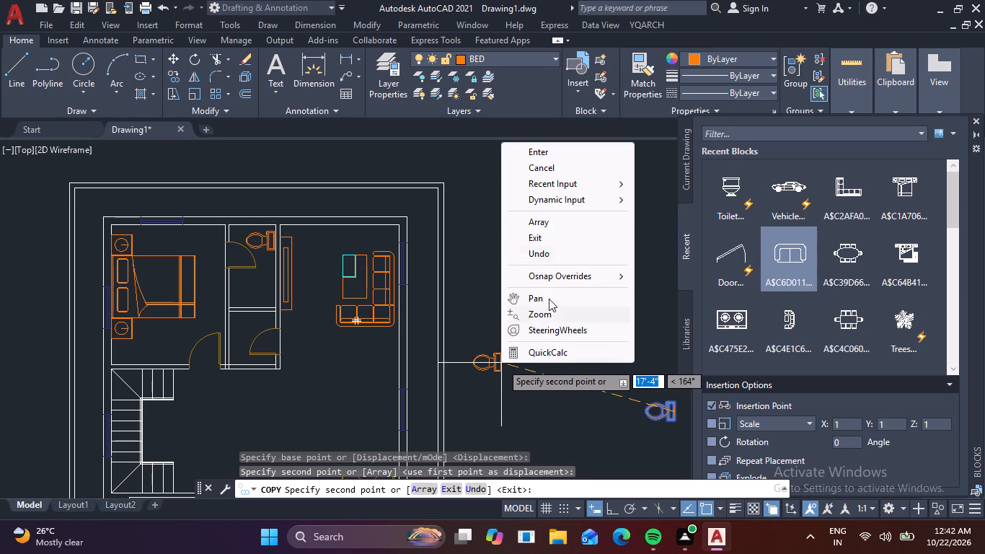
left_click(587, 171)
Rotate the original toilet outside the plot, with ortho on, so its tank is on the left and the bowl points right.
middle_click_drag(564, 303, 399, 240)
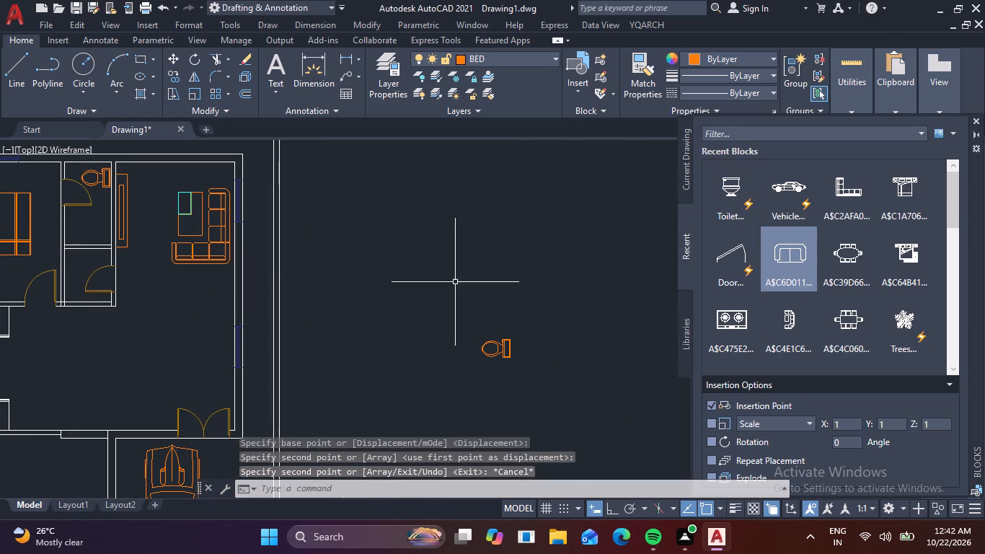
left_click(479, 308)
left_click(518, 354)
left_click(526, 366)
left_click(462, 309)
right_click(469, 312)
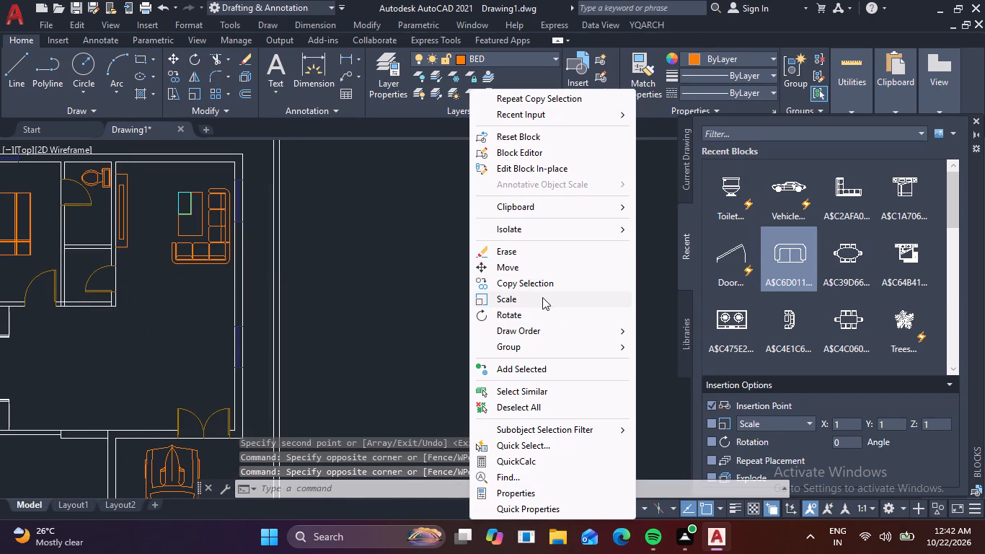
left_click(542, 317)
scroll(505, 356, "up", 3)
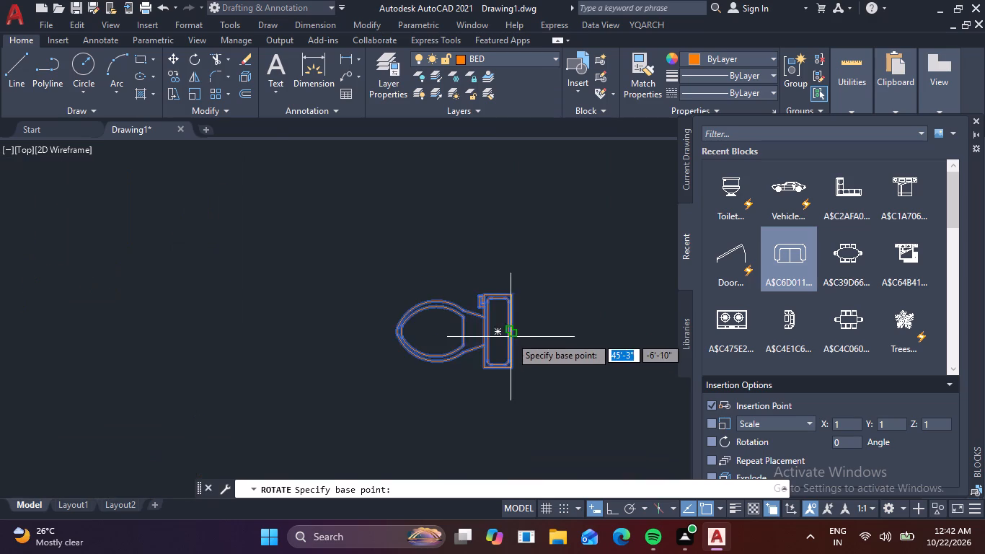
left_click(511, 335)
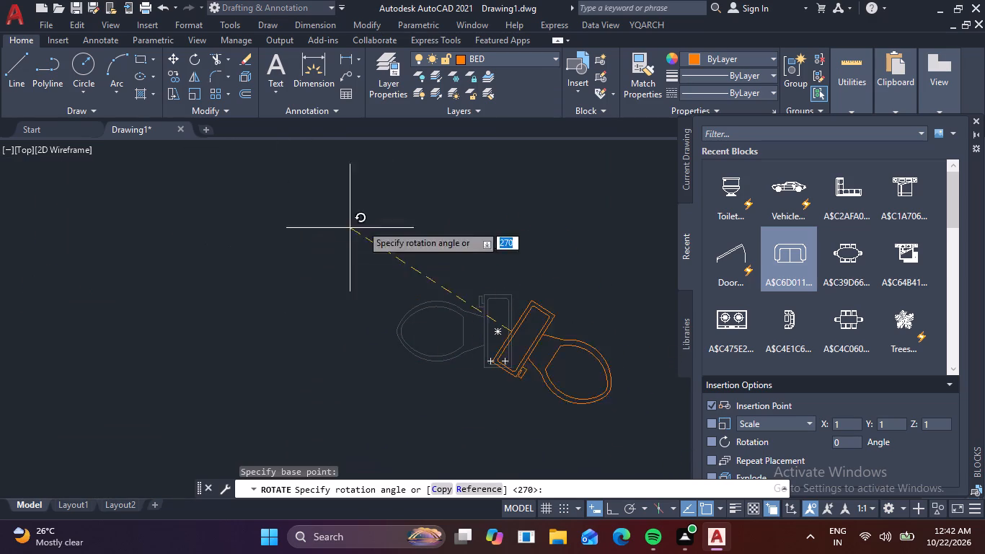
left_click(614, 514)
left_click(266, 311)
Move the rotated toilet, with ortho off, into the lower bathroom so its tank sits beside the left wall, opposite the door.
left_click_drag(562, 389, 555, 377)
left_click(474, 277)
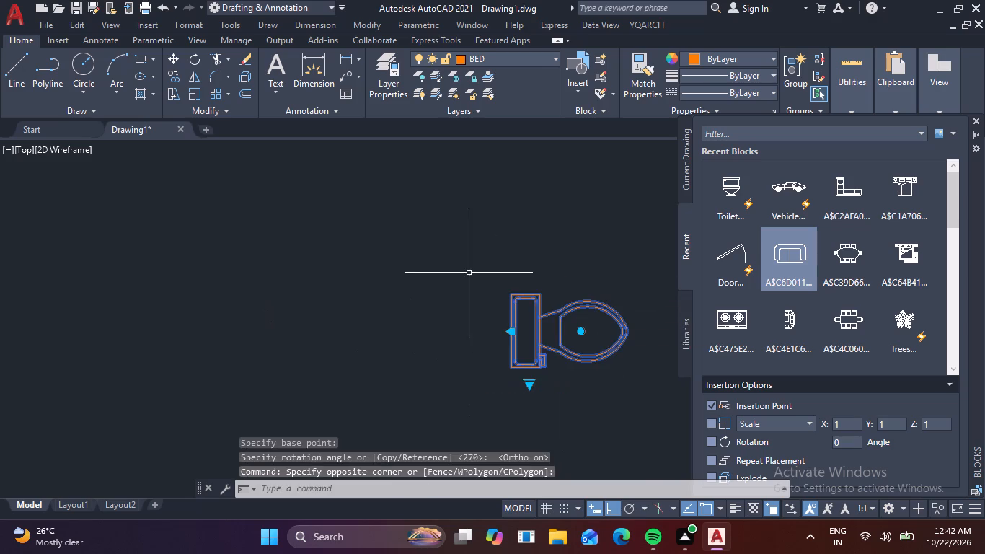
right_click(483, 283)
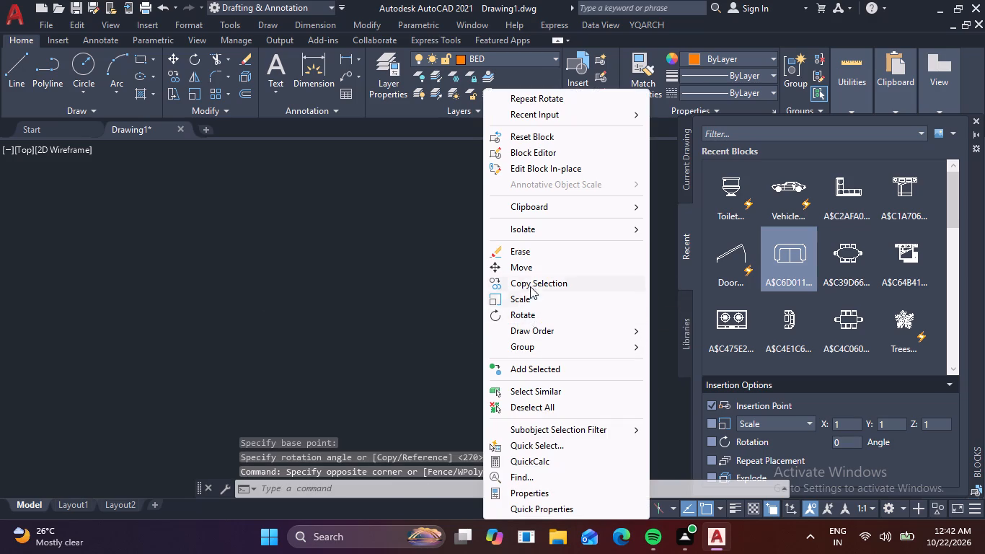
left_click(527, 268)
scroll(506, 326, "up", 2)
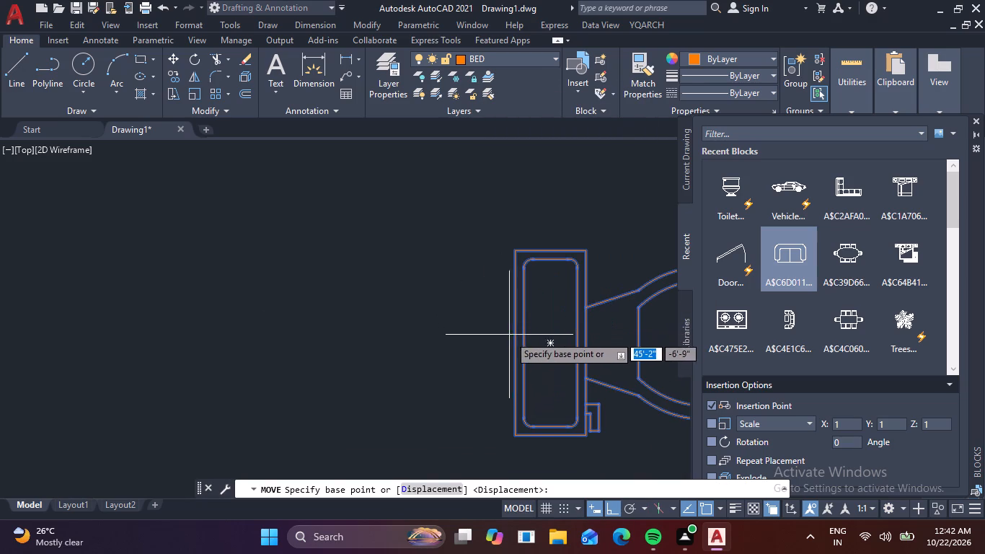
left_click(512, 343)
scroll(317, 284, "down", 3)
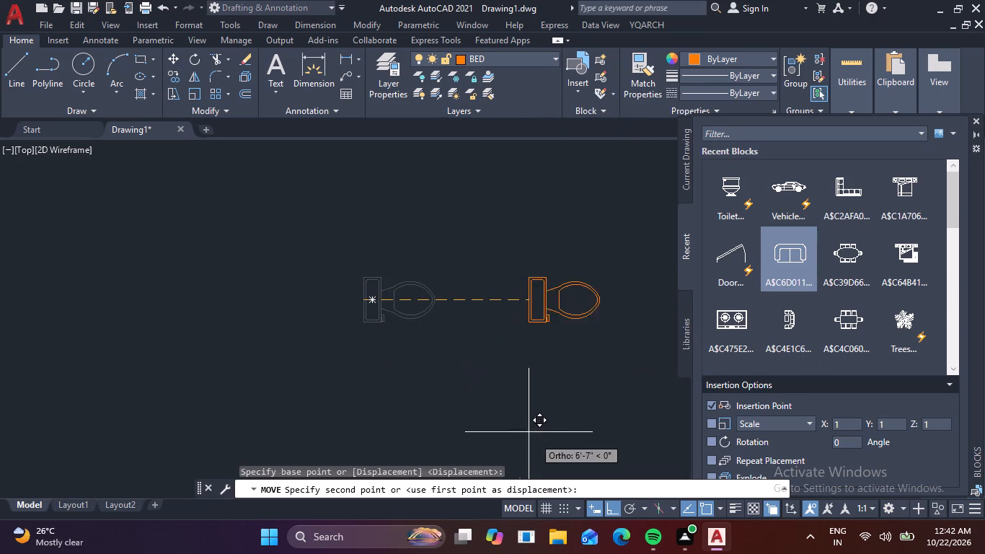
left_click(609, 512)
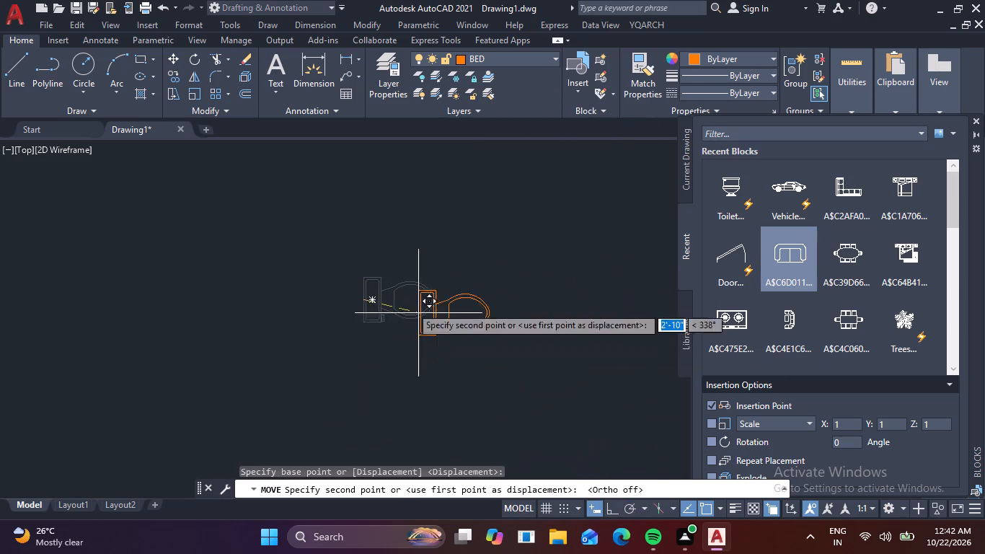
scroll(393, 291, "down", 3)
middle_click_drag(317, 289, 444, 312)
scroll(243, 268, "up", 4)
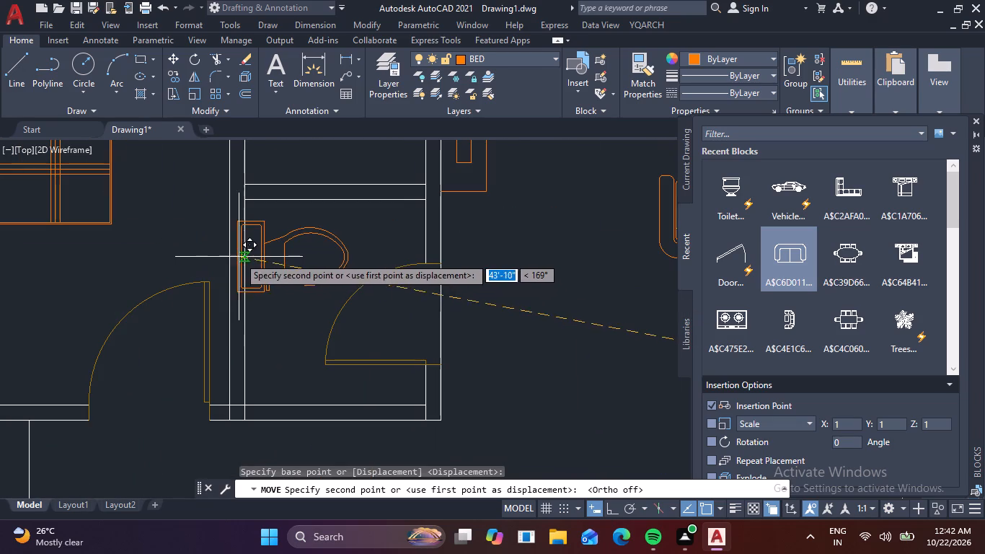
left_click(252, 250)
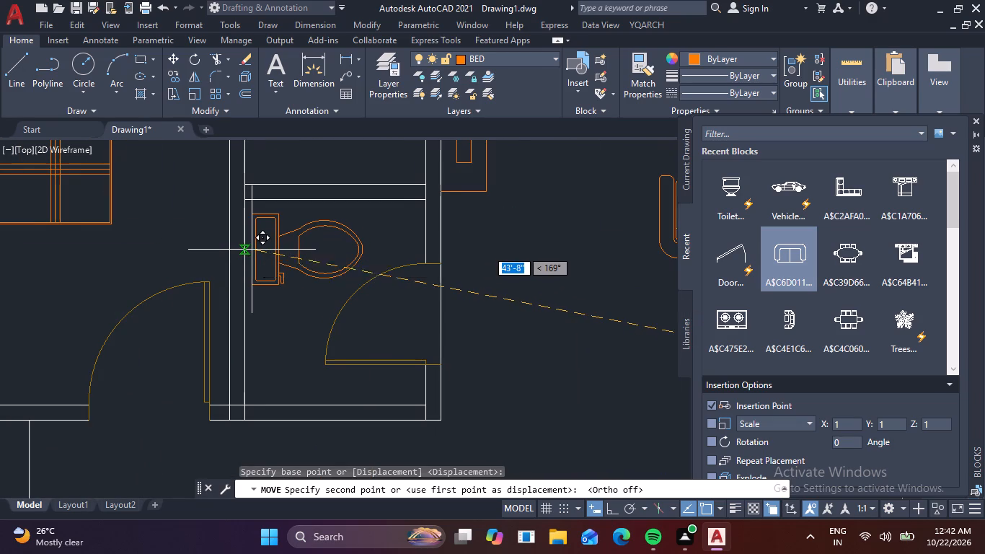
Examine the furnished plan, especially the double entrance door, the parked car and the front room.
scroll(252, 250, "down", 3)
scroll(319, 239, "down", 1)
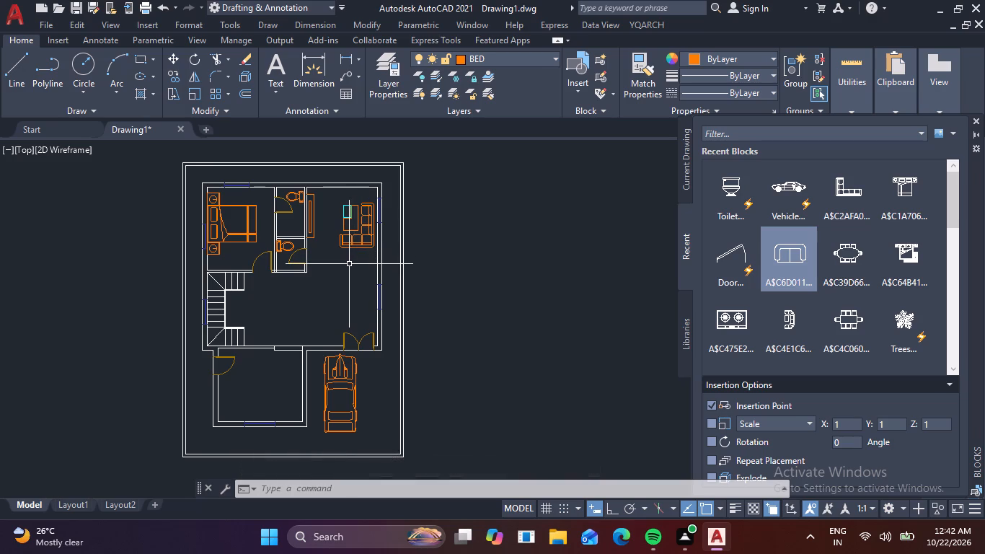
scroll(394, 347, "up", 2)
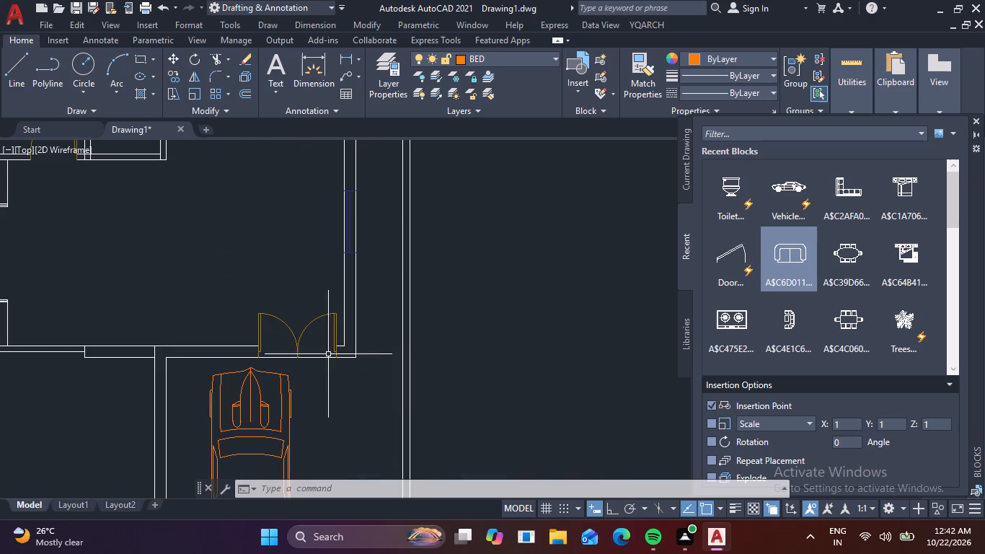
scroll(314, 356, "up", 2)
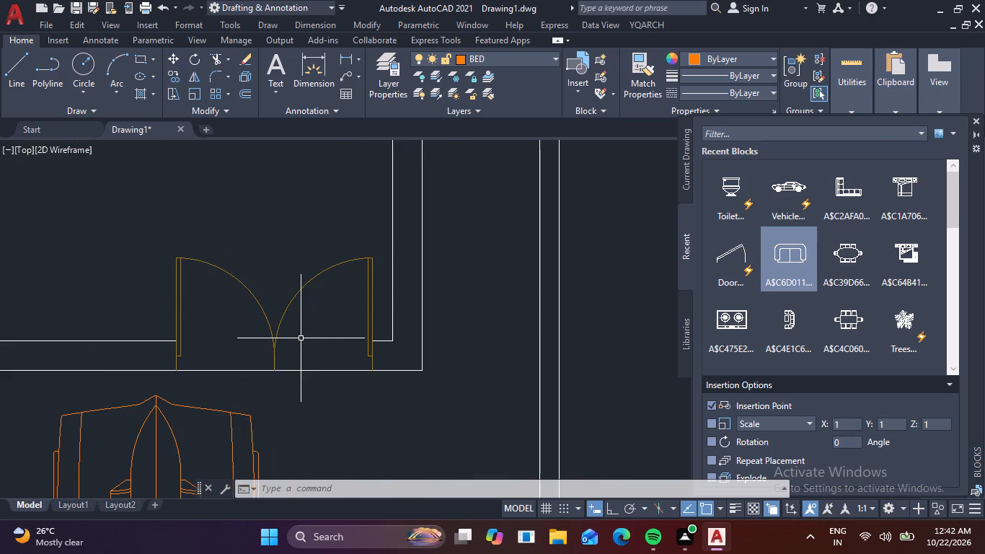
scroll(331, 315, "down", 3)
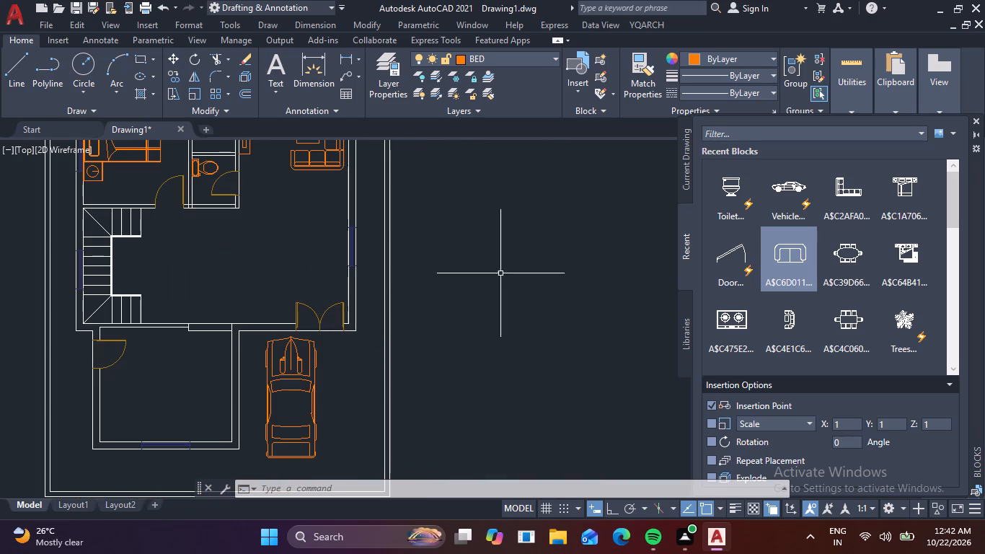
scroll(503, 273, "down", 1)
middle_click_drag(483, 304, 476, 343)
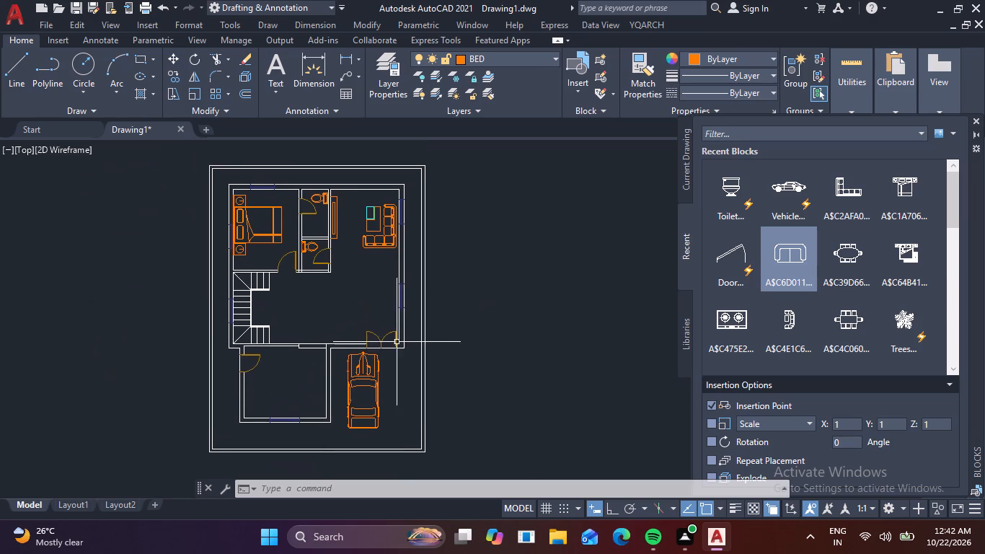
scroll(396, 343, "up", 1)
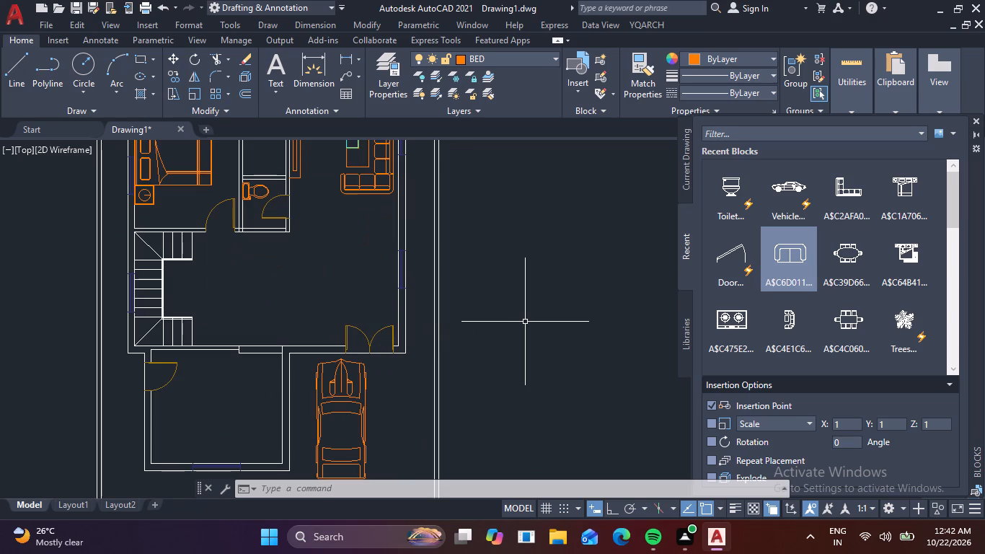
middle_click_drag(339, 377, 327, 274)
scroll(292, 338, "up", 2)
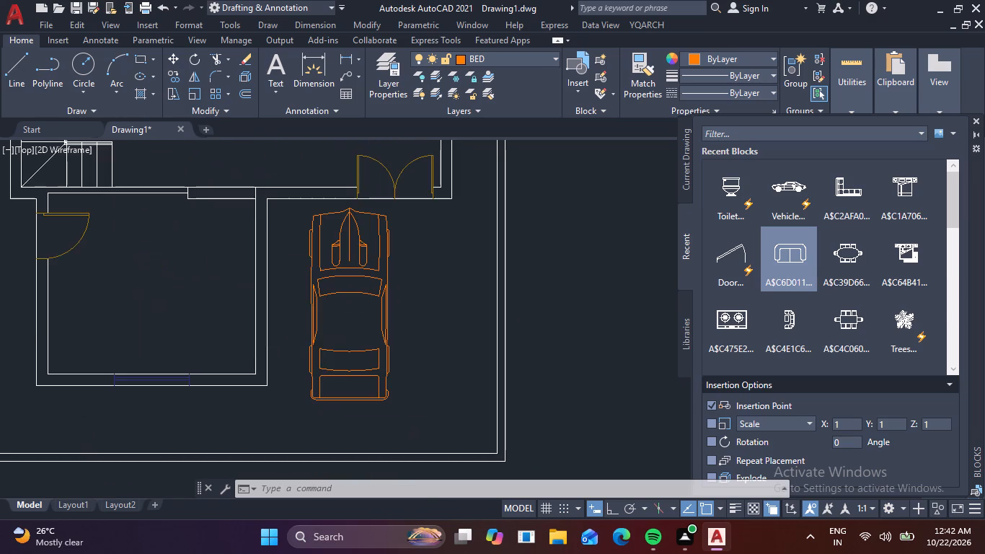
scroll(289, 331, "down", 1)
middle_click_drag(290, 344, 275, 392)
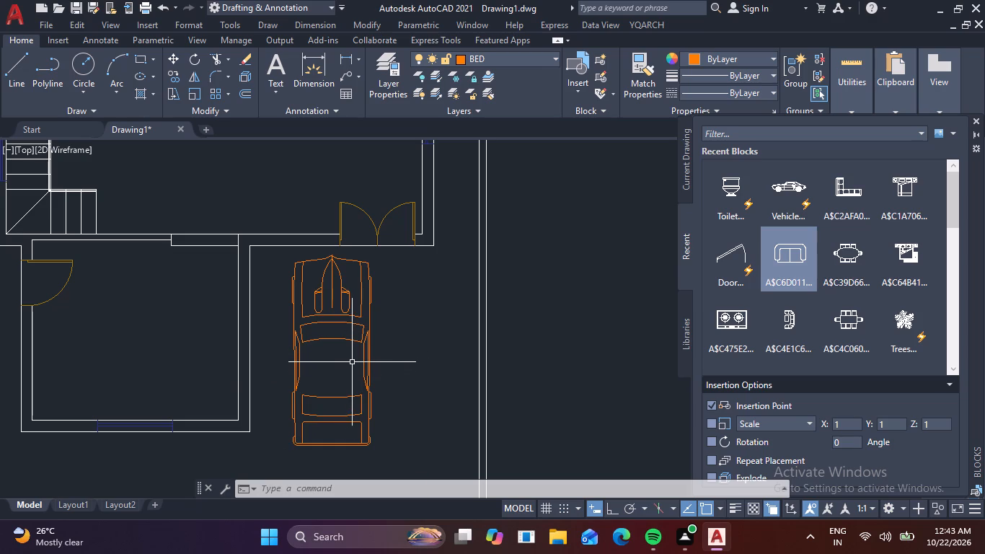
Offset the inner wall line beside the double entrance door by 14'4-1/2" toward the plot's front, just past the parked car.
key("0")
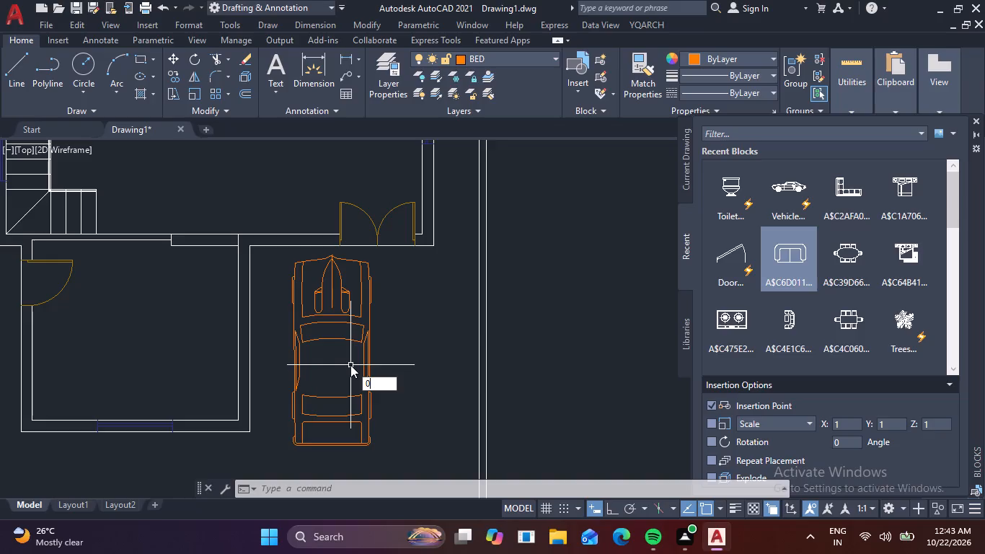
key("Escape")
key("o")
key("Return")
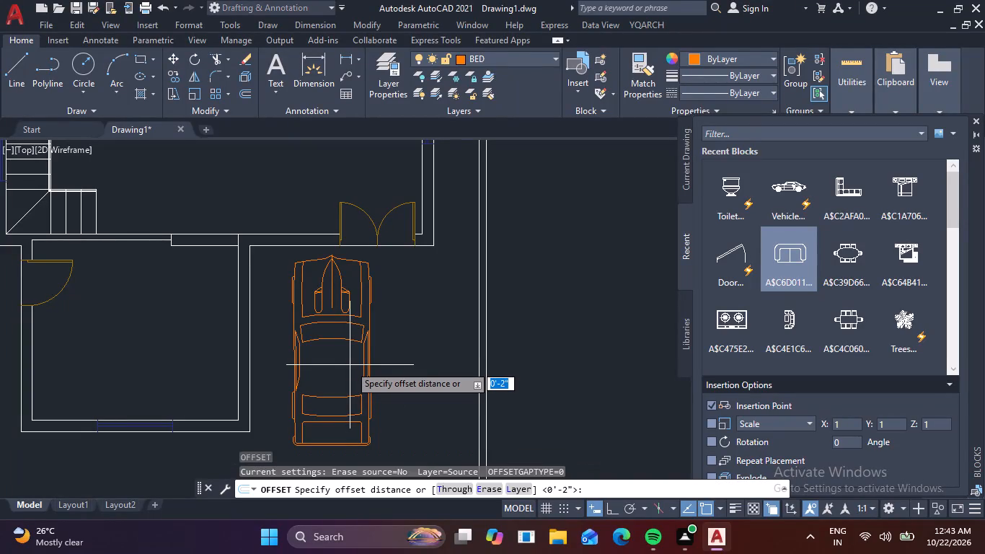
type("14")
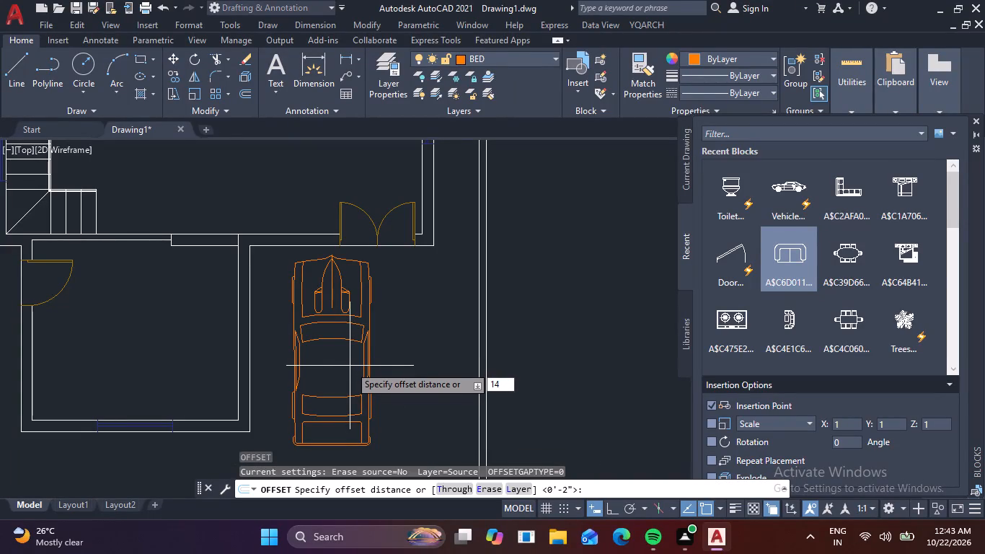
key("apostrophe")
key("4")
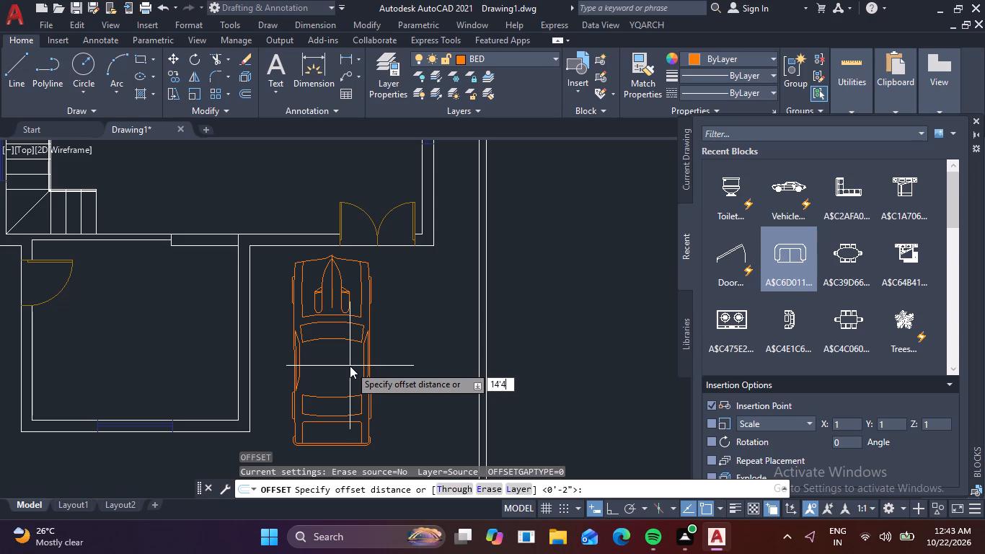
type("-1")
type("/2")
key("space")
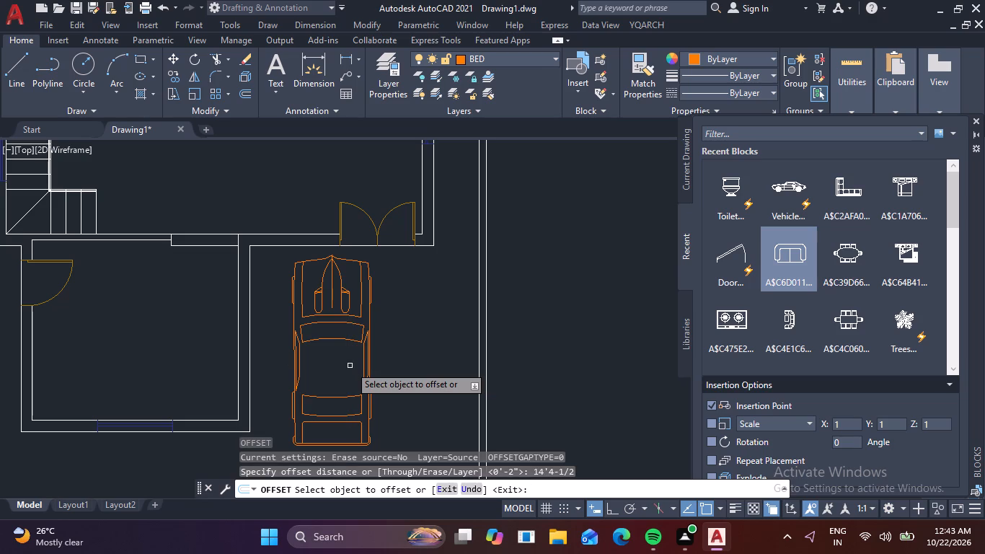
left_click(321, 233)
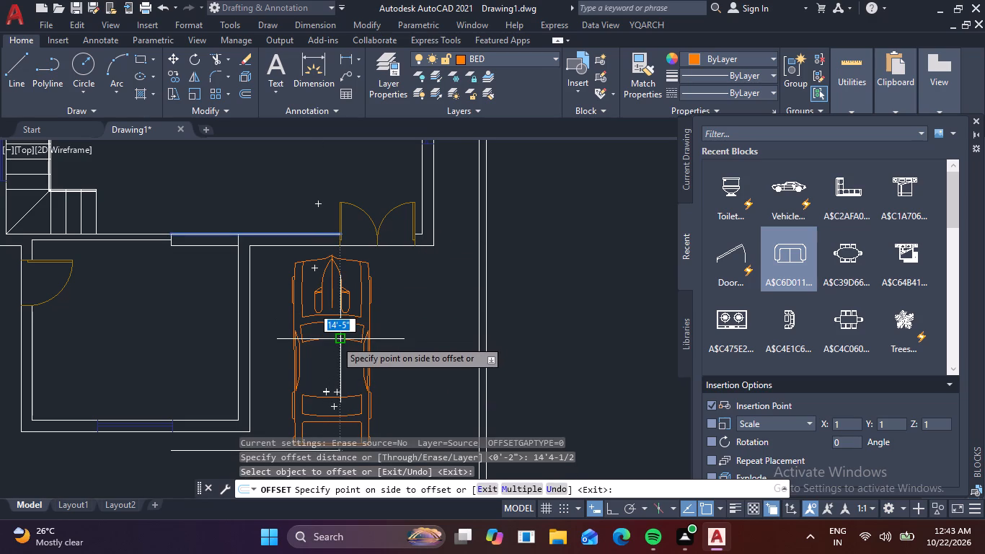
left_click(335, 340)
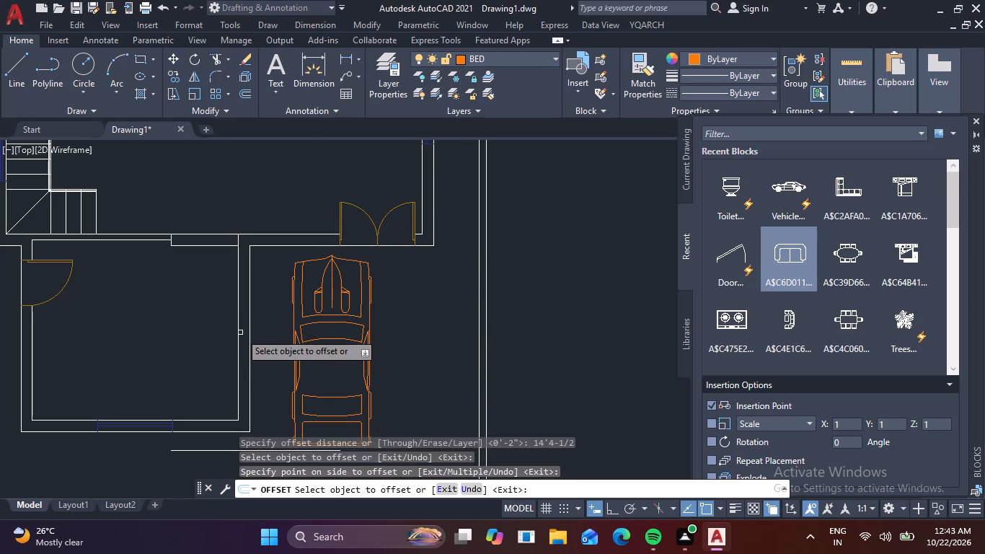
Offset the front room's inner right wall line 14'3" to the right, past the parked car.
left_click(239, 341)
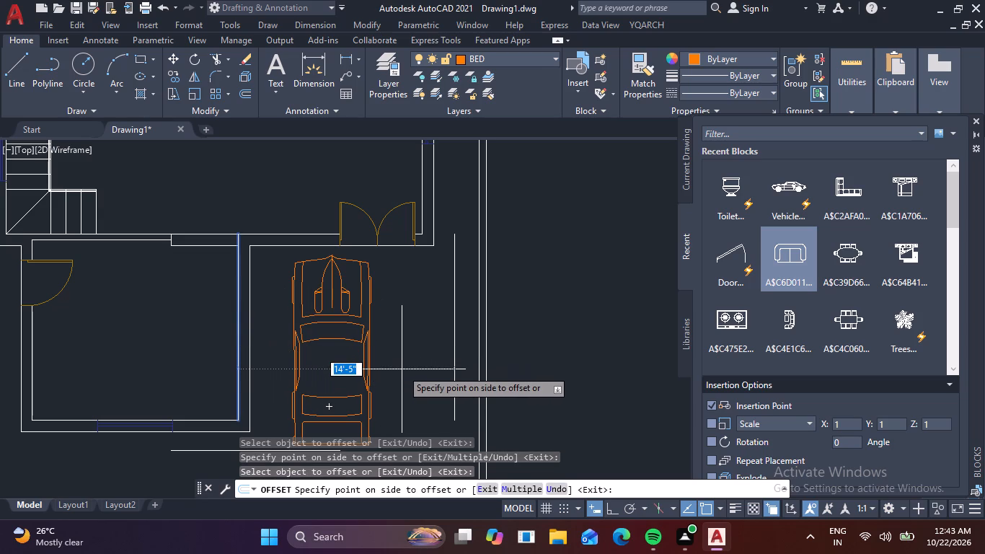
key("1")
type("4'3")
key("Return")
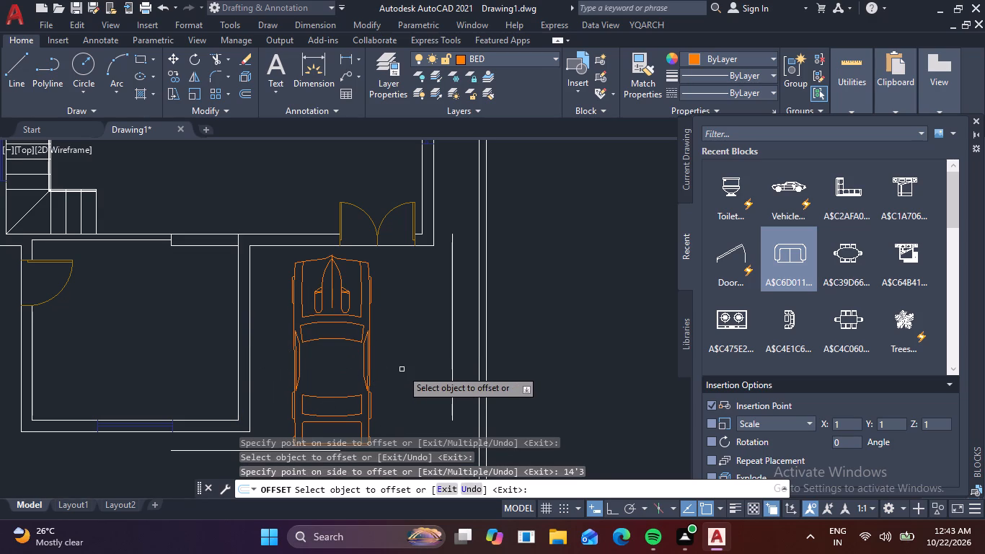
middle_click_drag(420, 371, 402, 273)
key("Escape")
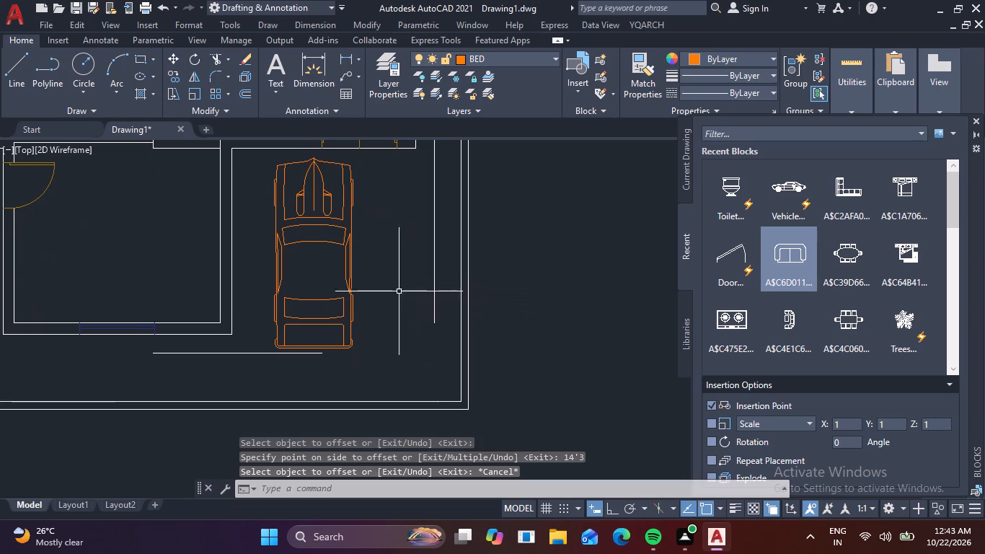
Fillet with zero radius the offset lines to each other, the front room's inner wall line and the entrance wall line, enclosing the car porch.
key("f")
key("space")
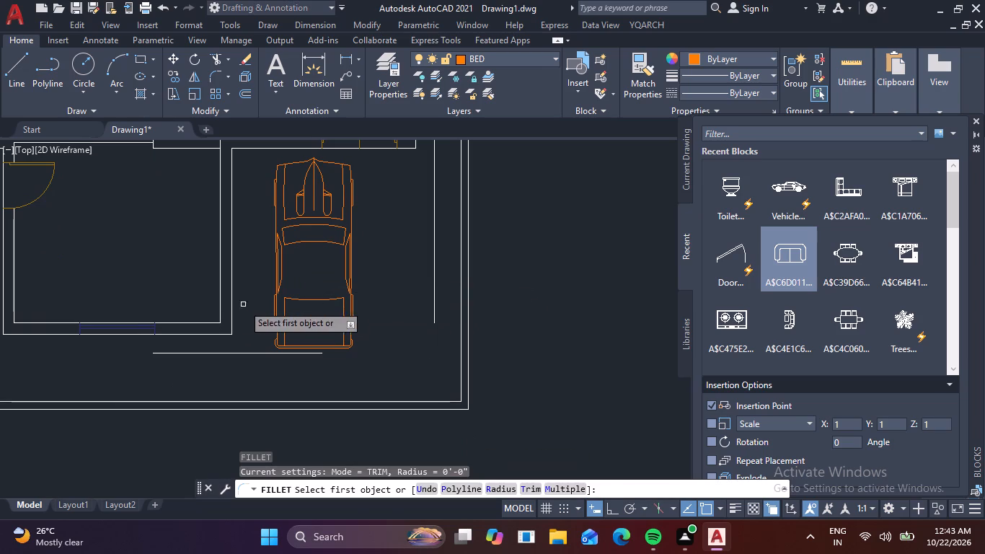
left_click(220, 306)
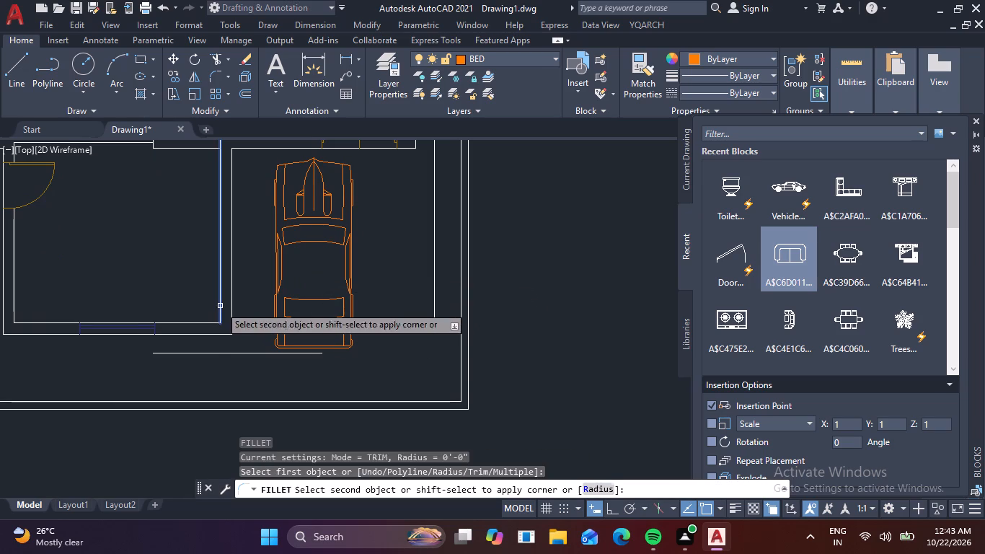
left_click(265, 354)
key("space")
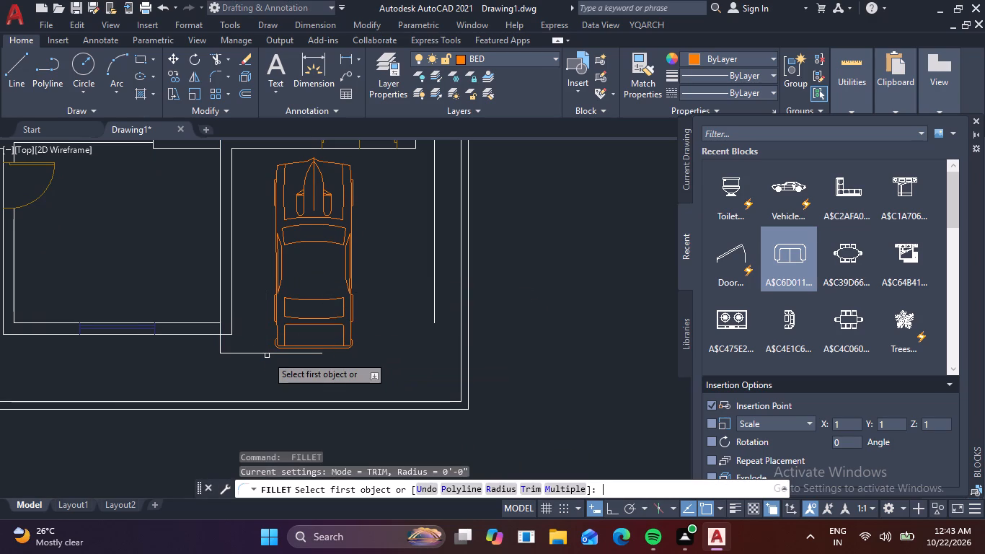
left_click(293, 353)
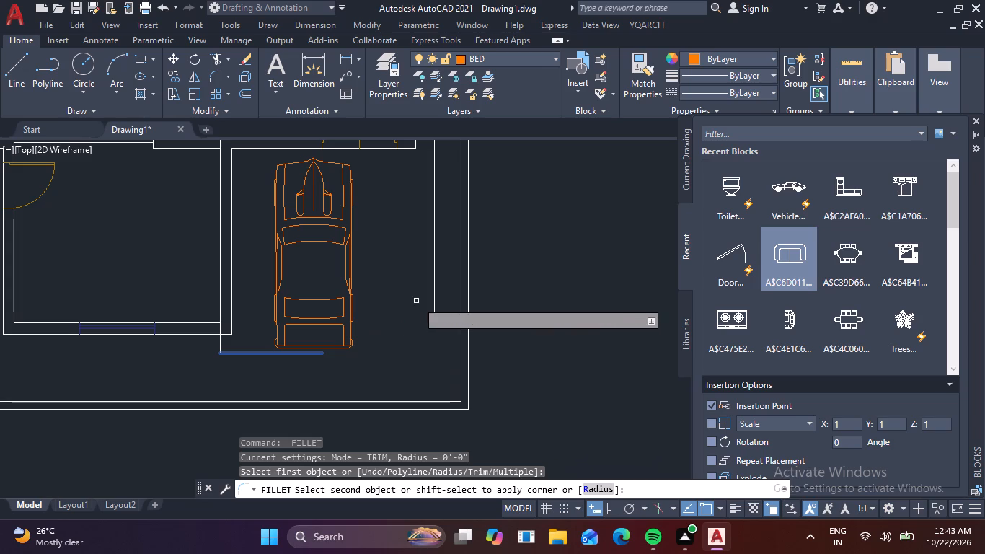
left_click(433, 301)
key("space")
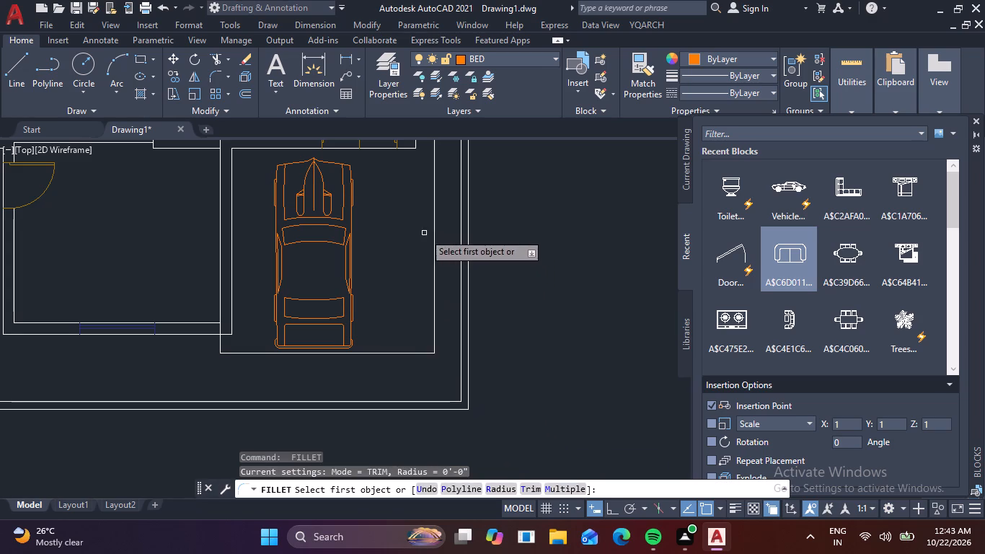
middle_click_drag(412, 257, 409, 371)
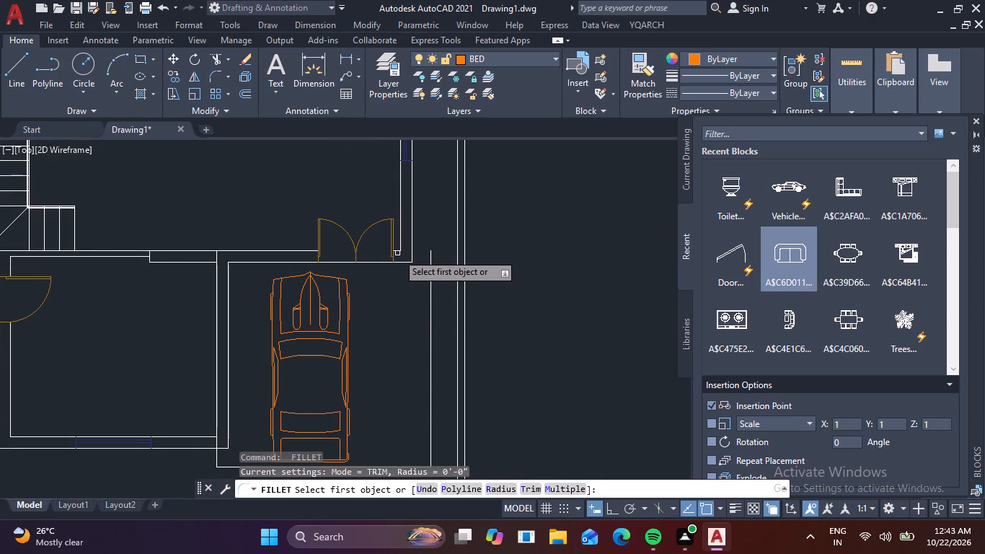
left_click(397, 250)
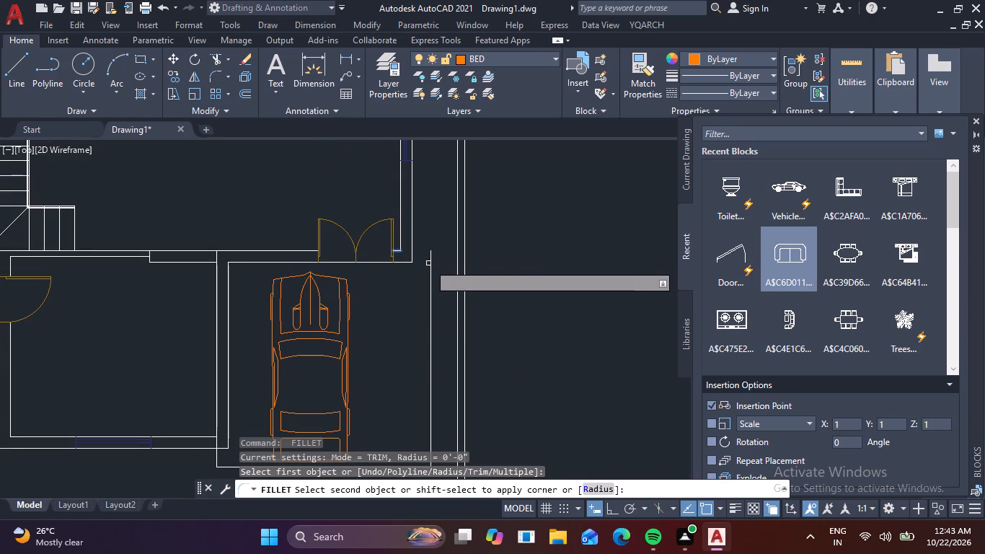
left_click(430, 264)
key("Escape")
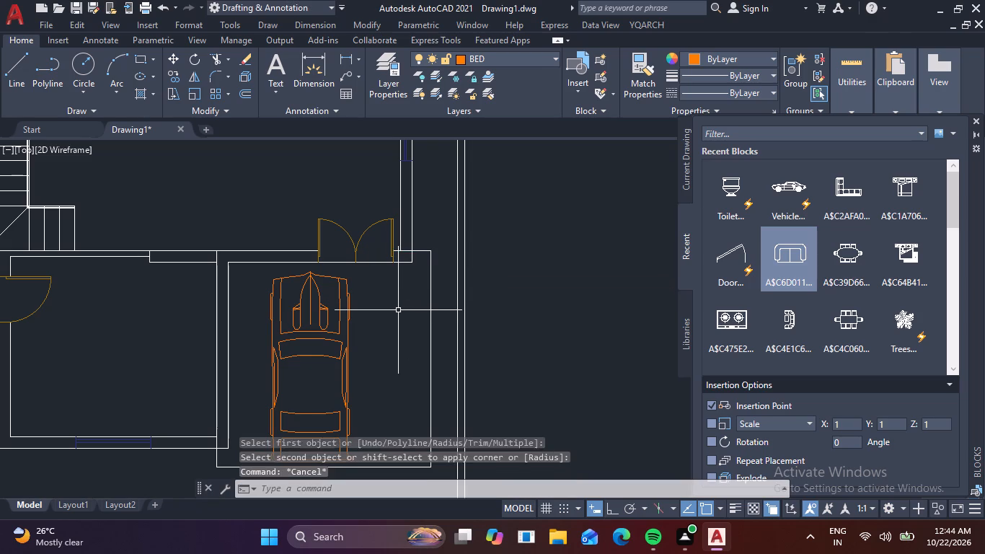
key("Escape")
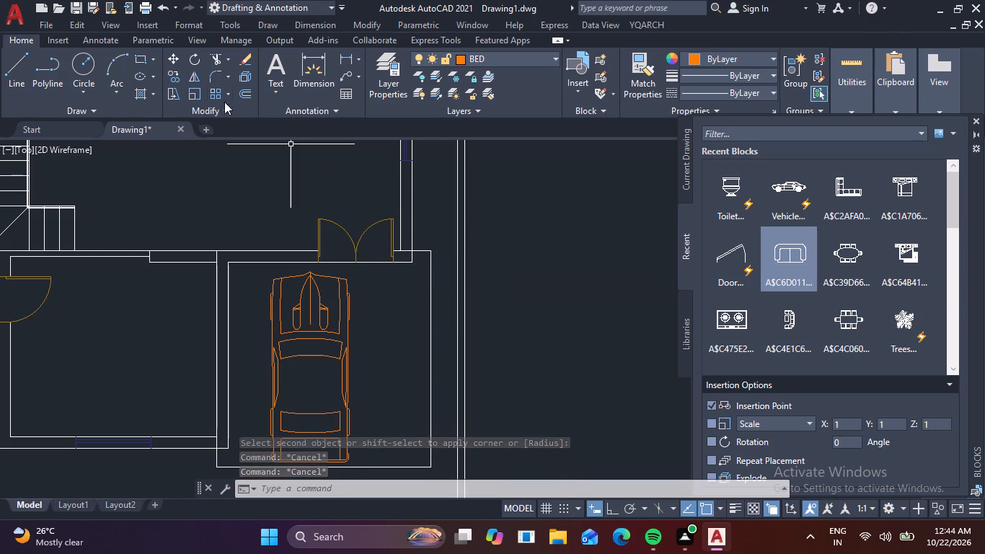
Trim the porch outline where it crosses the wall thickness at the entrance-side corner and the front room's lower right corner.
left_click(215, 57)
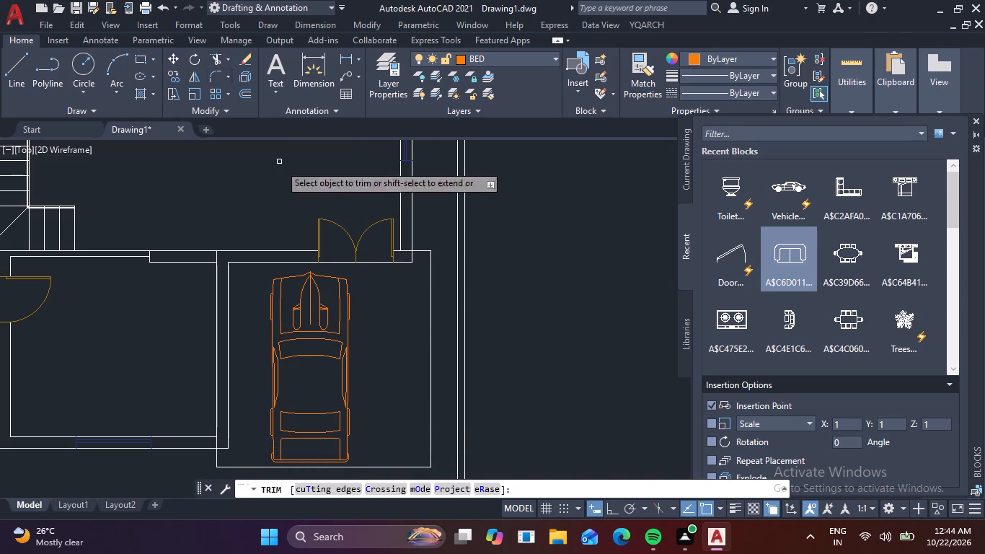
scroll(398, 249, "up", 2)
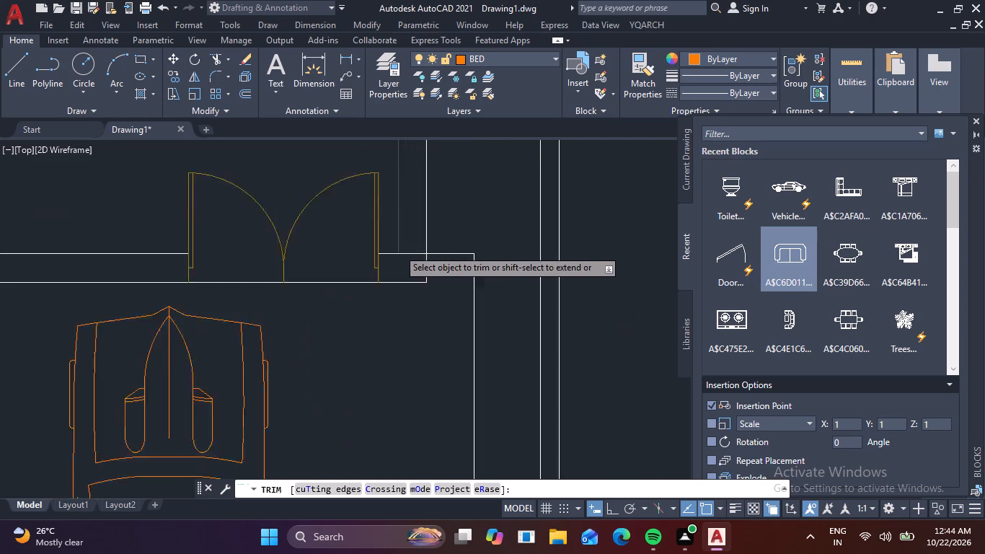
scroll(398, 249, "up", 2)
left_click(425, 241)
left_click(425, 277)
scroll(427, 267, "down", 3)
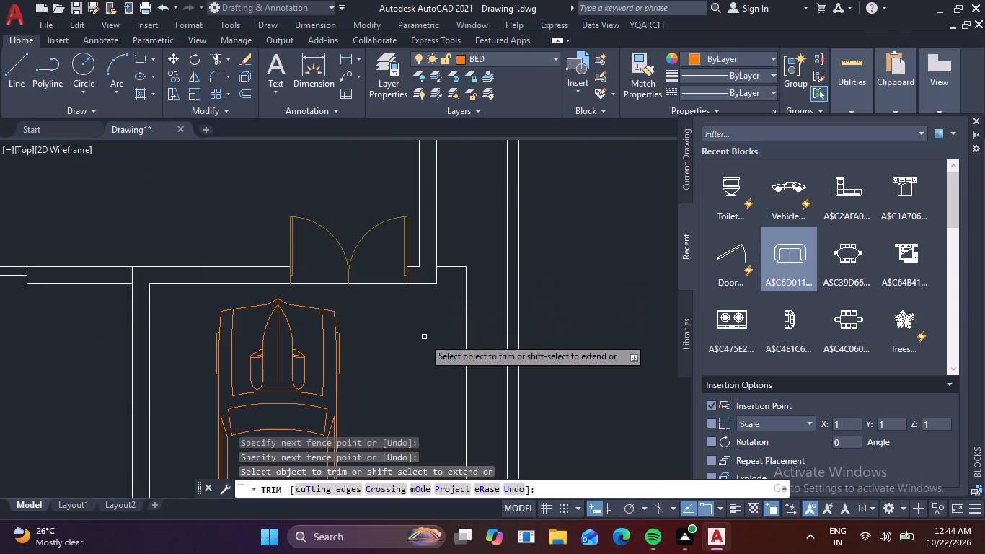
middle_click_drag(420, 343, 490, 183)
scroll(208, 406, "up", 3)
left_click_drag(151, 399, 165, 400)
left_click(200, 405)
scroll(213, 400, "down", 4)
right_click(401, 305)
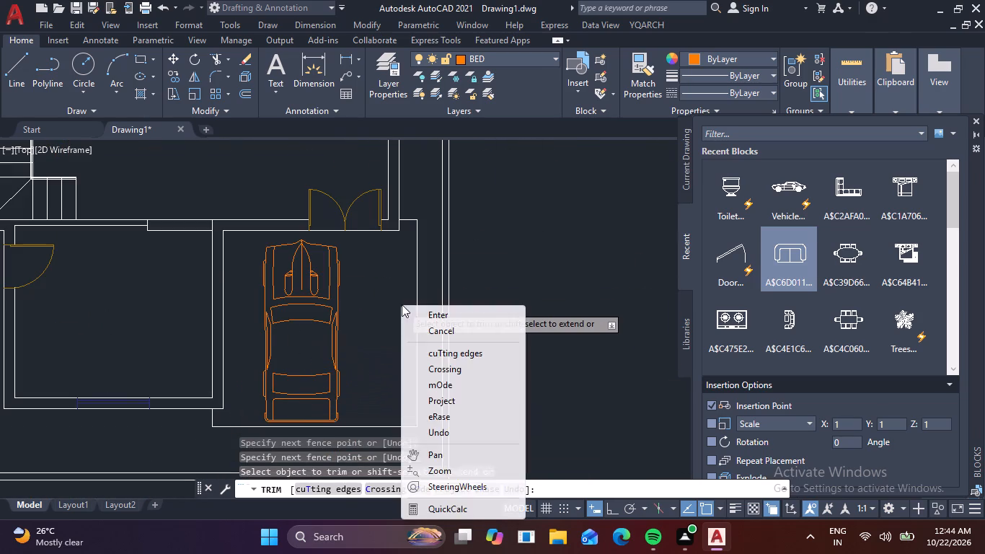
left_click(423, 327)
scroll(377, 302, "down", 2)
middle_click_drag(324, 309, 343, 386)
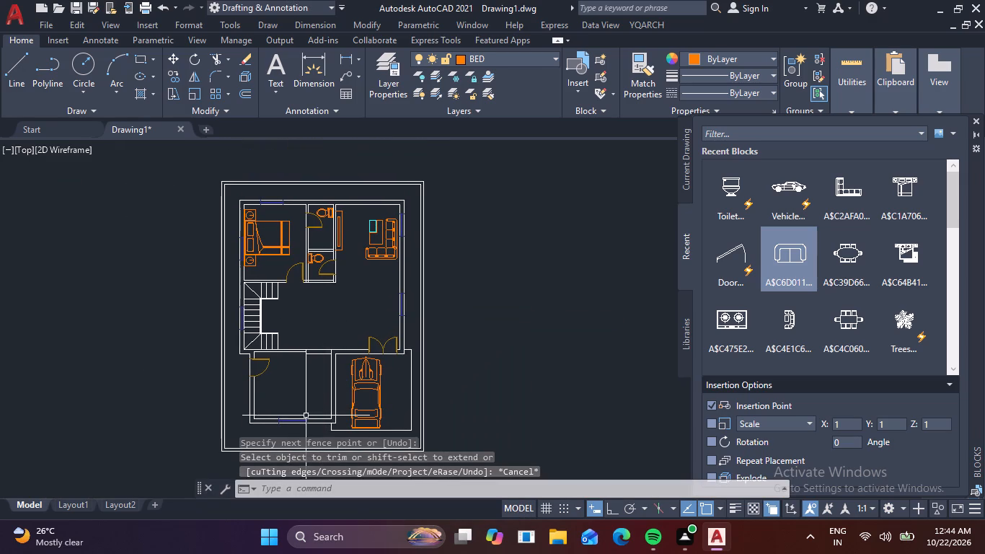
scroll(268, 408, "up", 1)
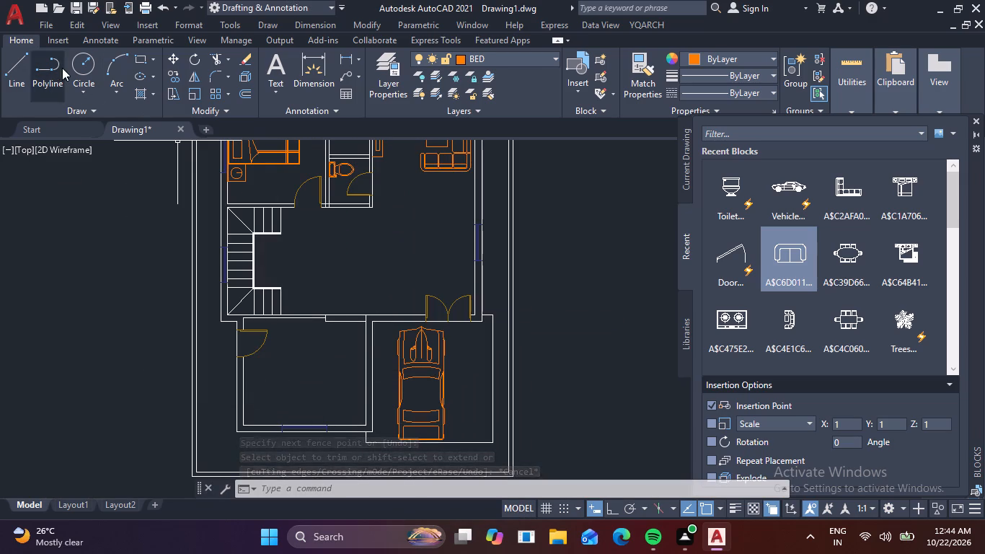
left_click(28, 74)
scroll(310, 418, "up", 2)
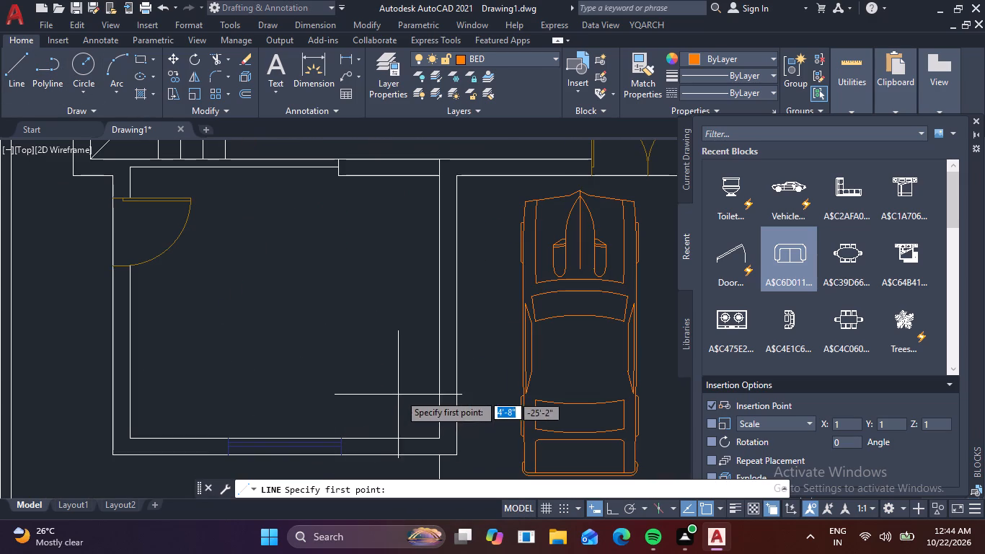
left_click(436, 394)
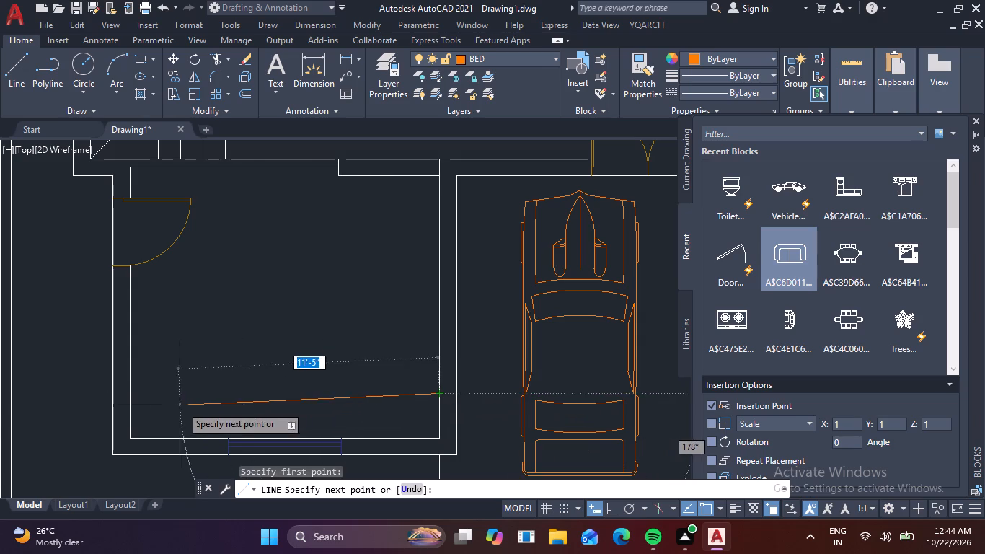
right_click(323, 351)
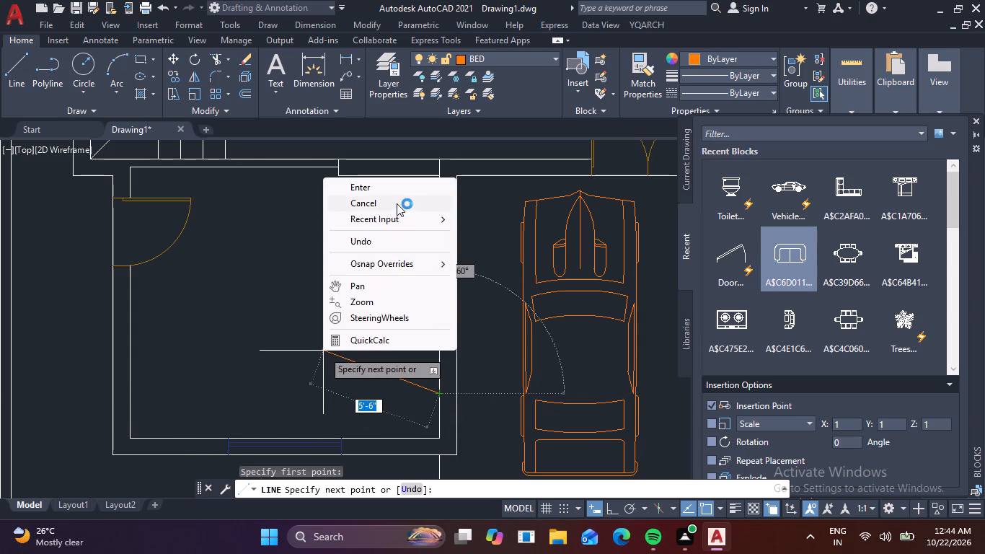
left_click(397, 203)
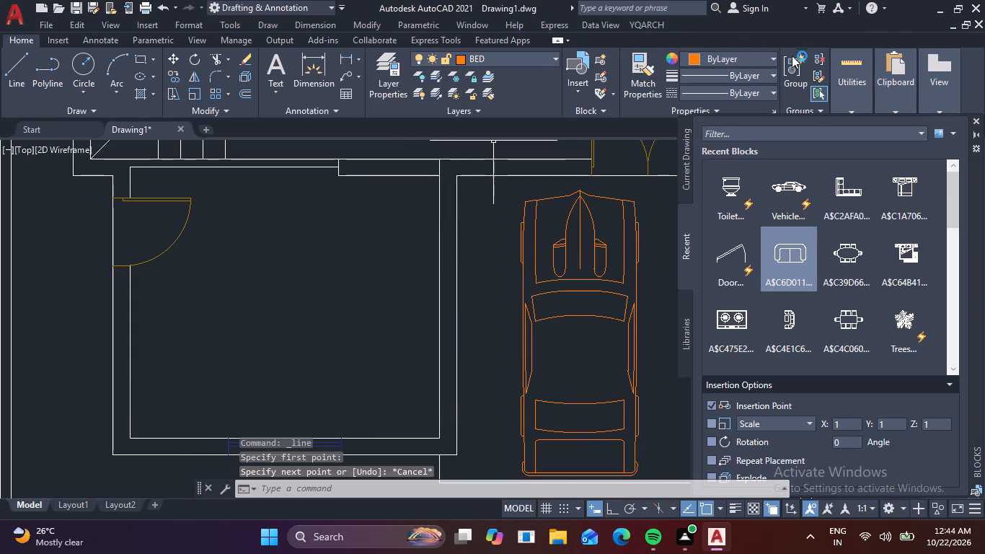
Draw the L-shaped kitchen counter edge in ByBlock colour: about 11'-2" from the inner right wall, about 5'-3" up, and across to the door jamb.
left_click(775, 58)
left_click(700, 102)
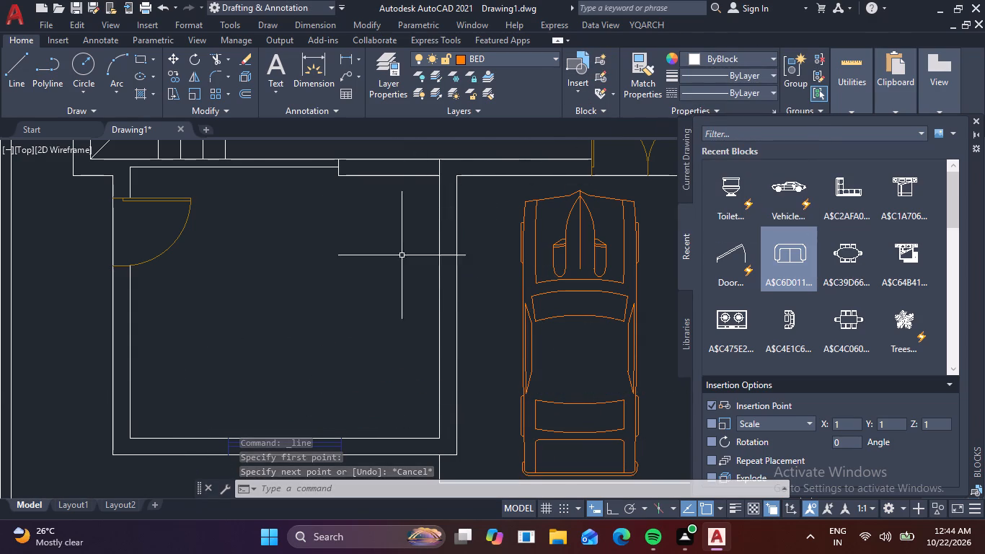
left_click(25, 82)
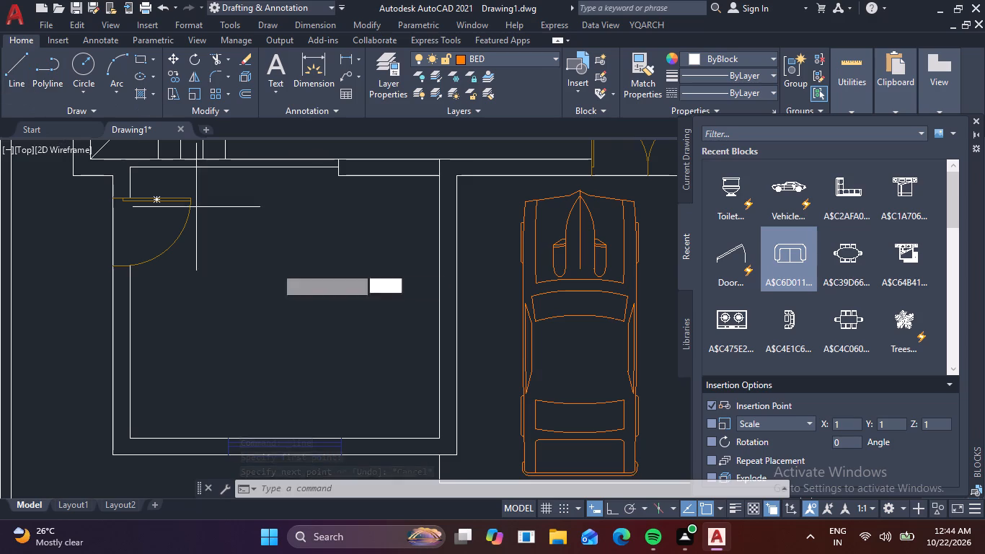
left_click(611, 509)
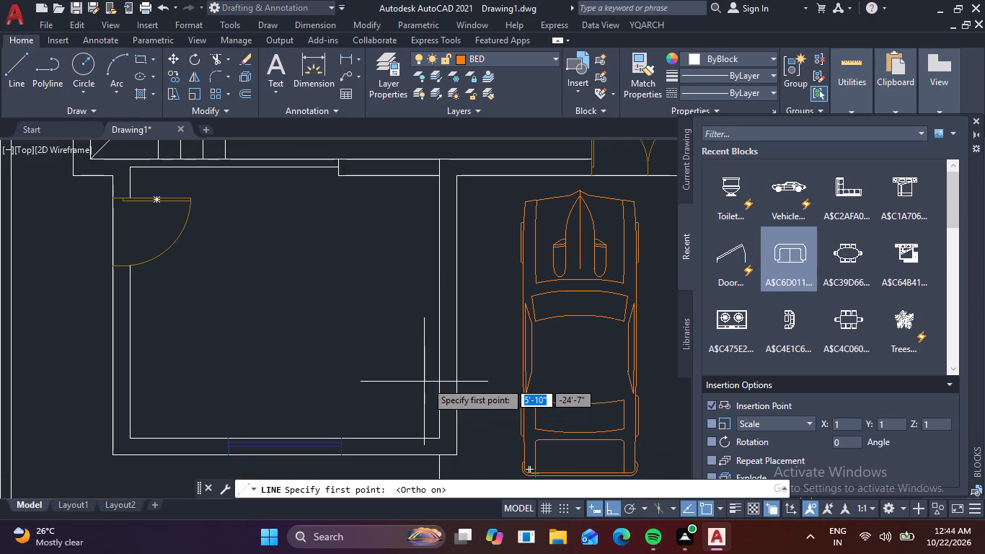
left_click(434, 384)
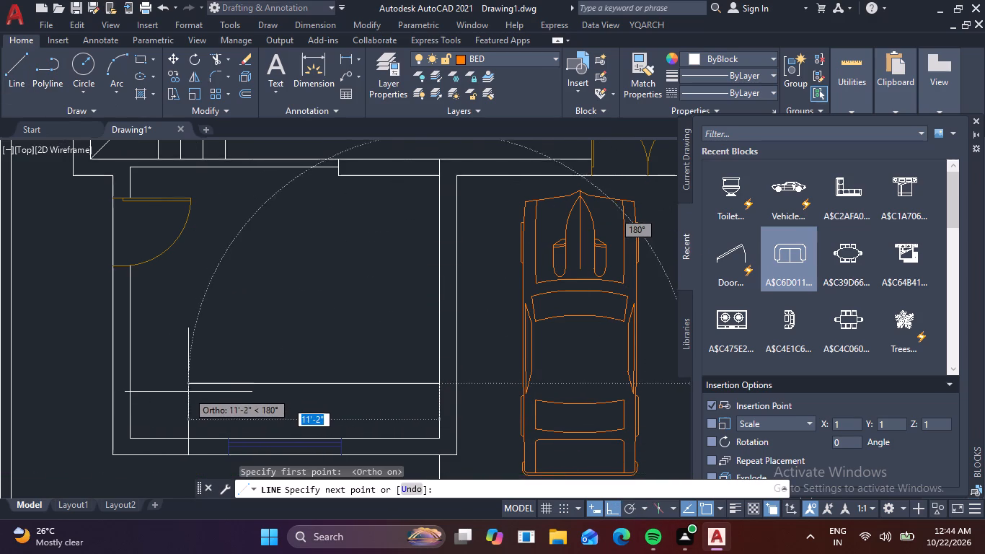
left_click(189, 389)
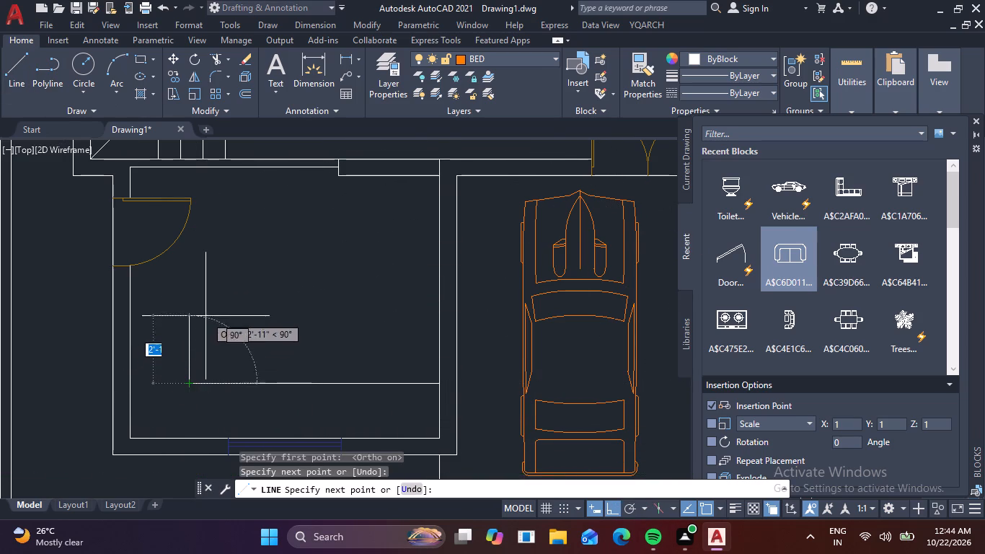
scroll(157, 278, "up", 3)
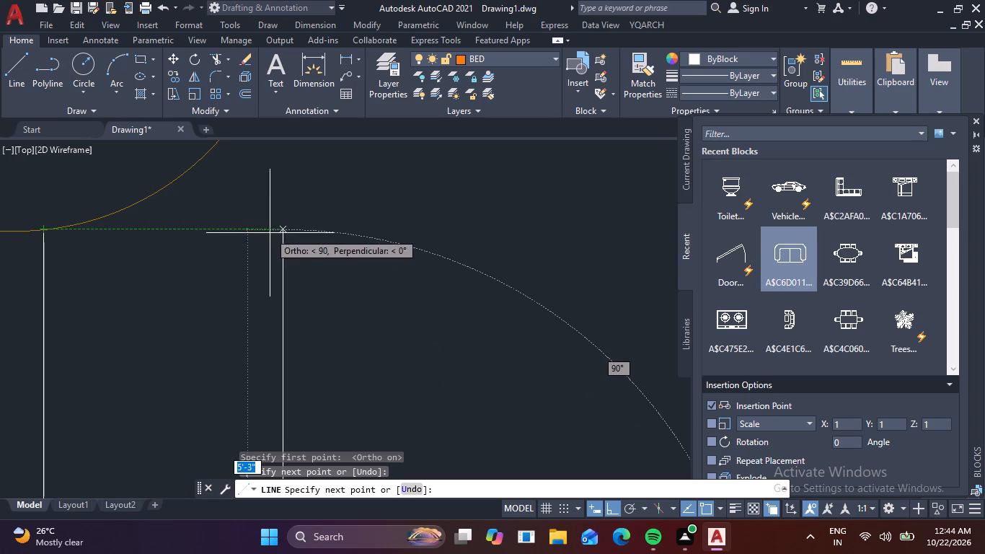
left_click(270, 233)
left_click(45, 236)
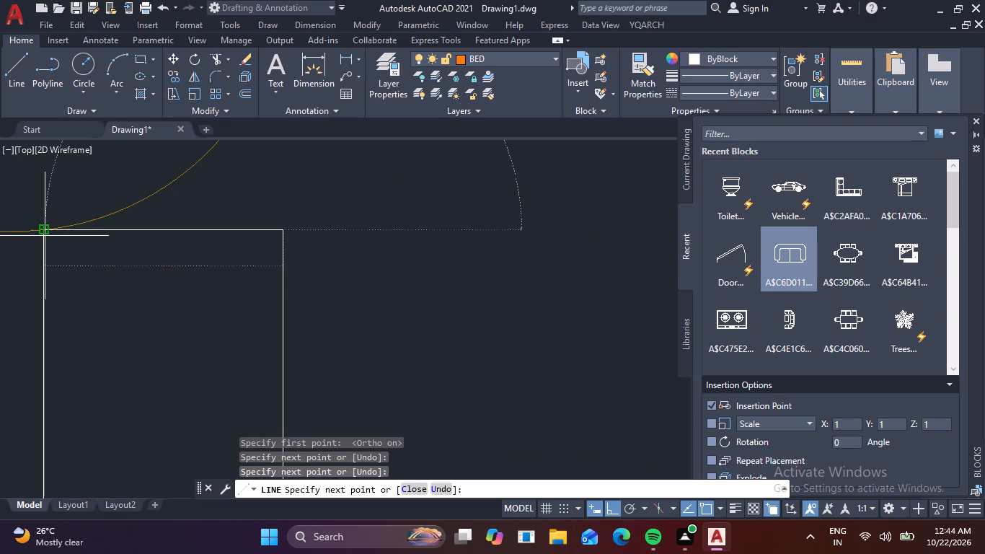
right_click(122, 257)
left_click(168, 291)
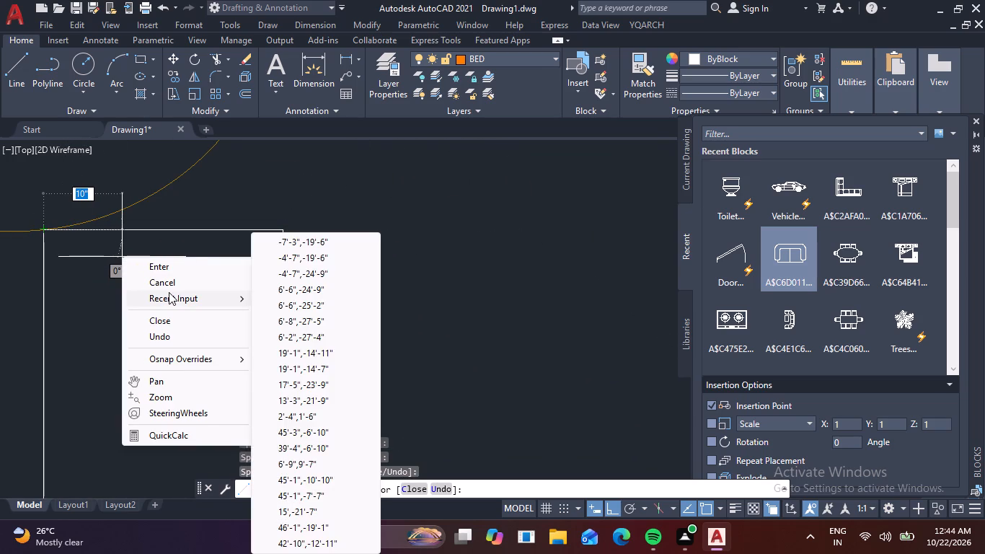
left_click(173, 286)
Insert the two-burner stove block outside the plot, beside the kitchen.
scroll(181, 287, "down", 3)
scroll(324, 280, "down", 1)
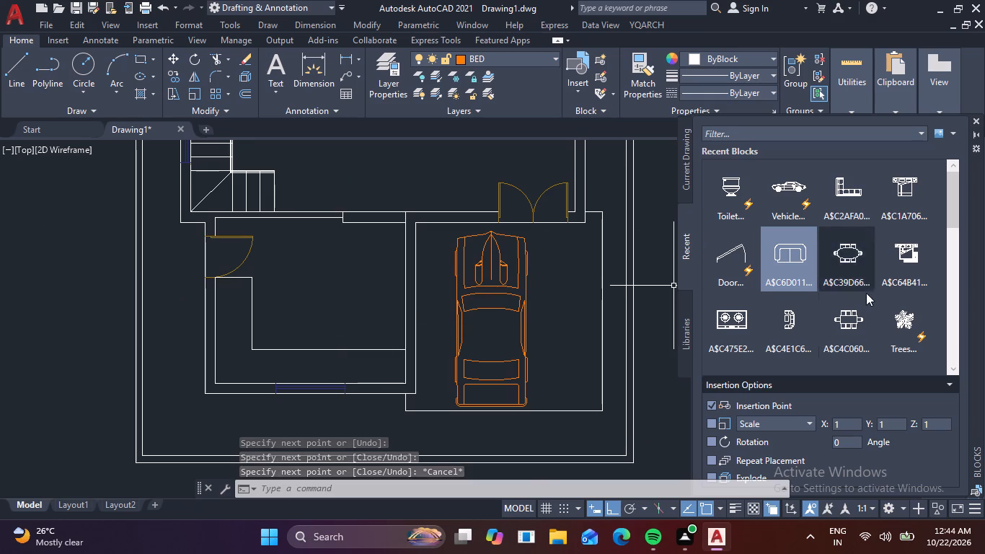
left_click_drag(728, 319, 692, 335)
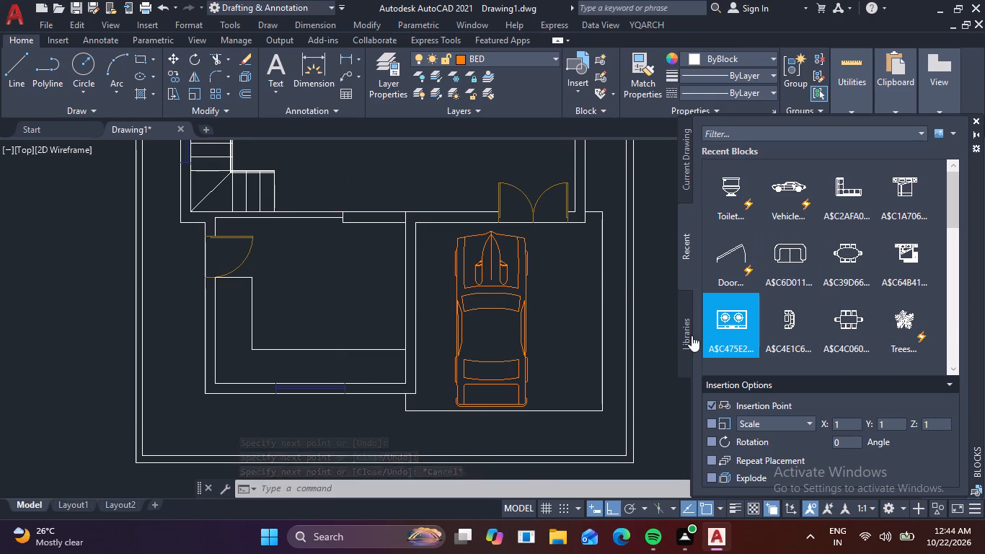
left_click_drag(692, 335, 63, 402)
scroll(93, 396, "up", 2)
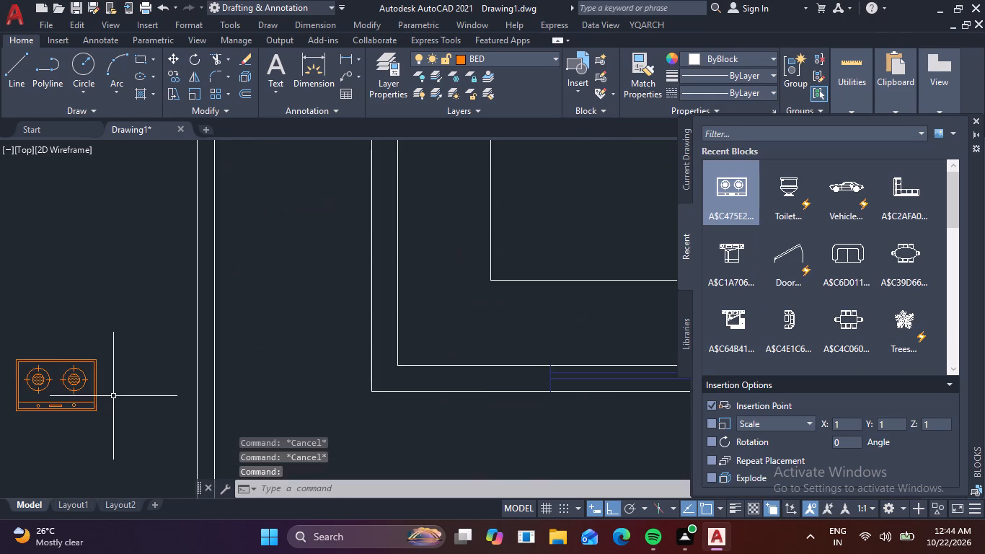
middle_click_drag(115, 397, 180, 415)
Rotate the stove block by 180°.
left_click_drag(175, 425, 162, 416)
left_click(106, 364)
right_click(105, 362)
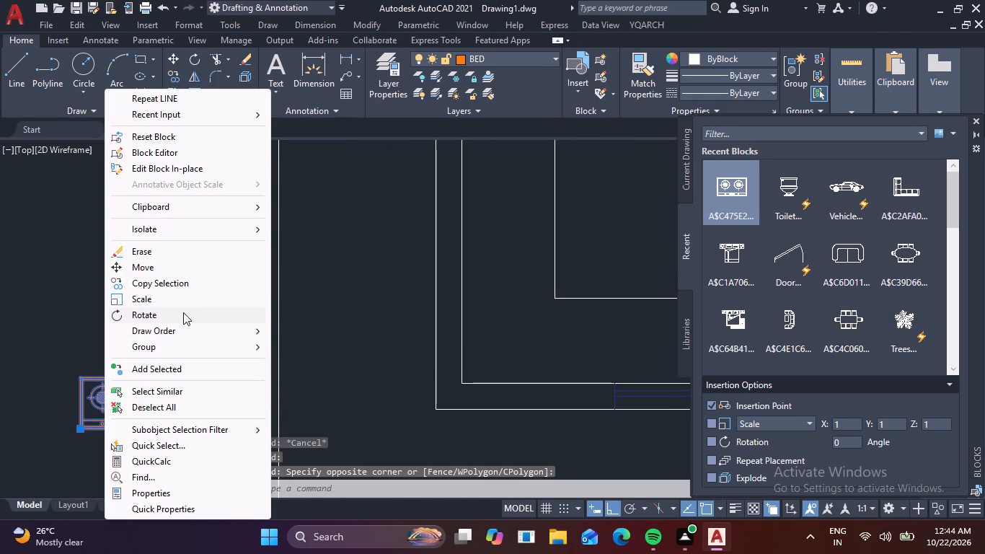
left_click(167, 315)
left_click_drag(171, 356, 161, 346)
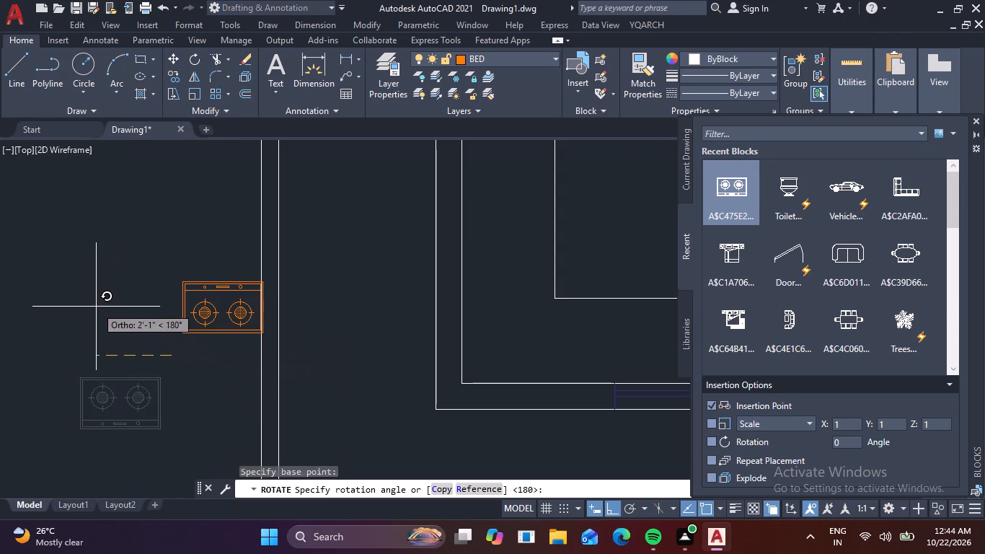
left_click(94, 308)
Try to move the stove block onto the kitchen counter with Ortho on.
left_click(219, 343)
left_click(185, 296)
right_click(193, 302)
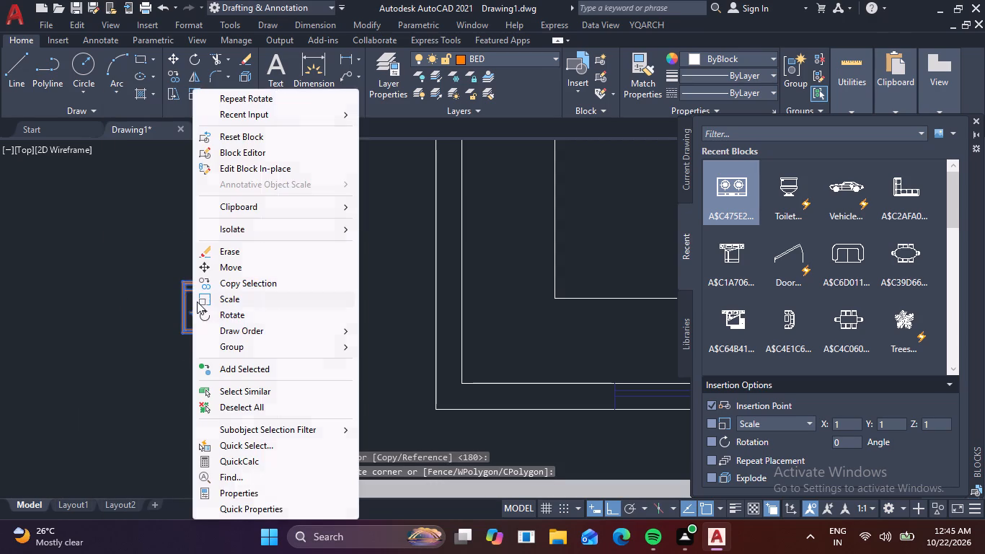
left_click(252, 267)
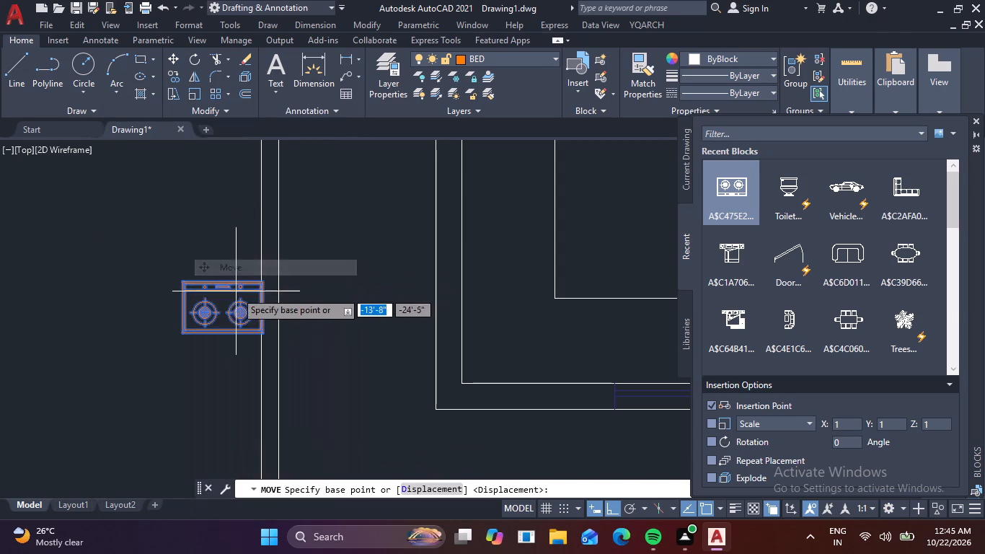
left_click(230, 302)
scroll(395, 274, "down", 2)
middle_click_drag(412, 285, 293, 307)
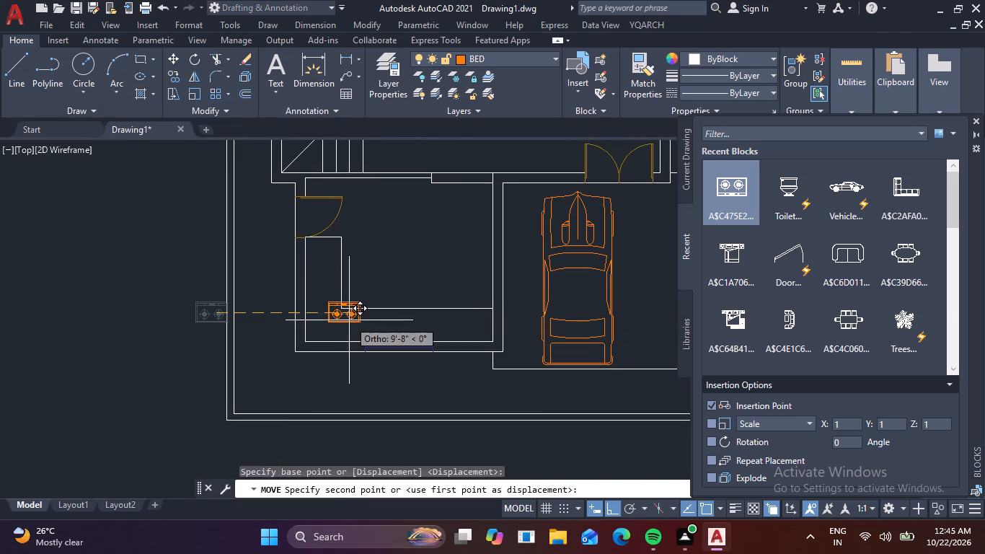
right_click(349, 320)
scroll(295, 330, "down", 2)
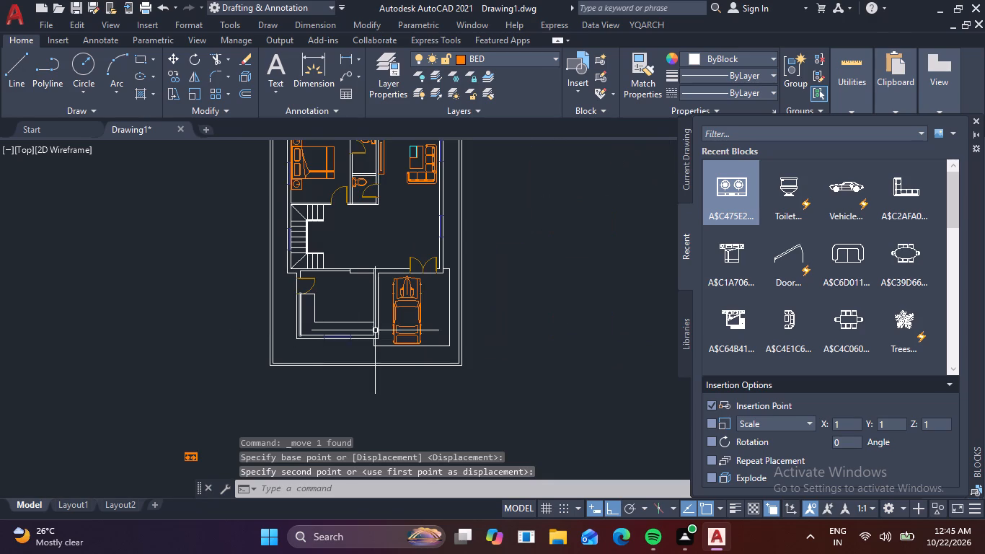
Move the stove block with Ortho off onto the kitchen counter, in front of the window.
left_click(200, 455)
left_click(180, 454)
right_click(204, 440)
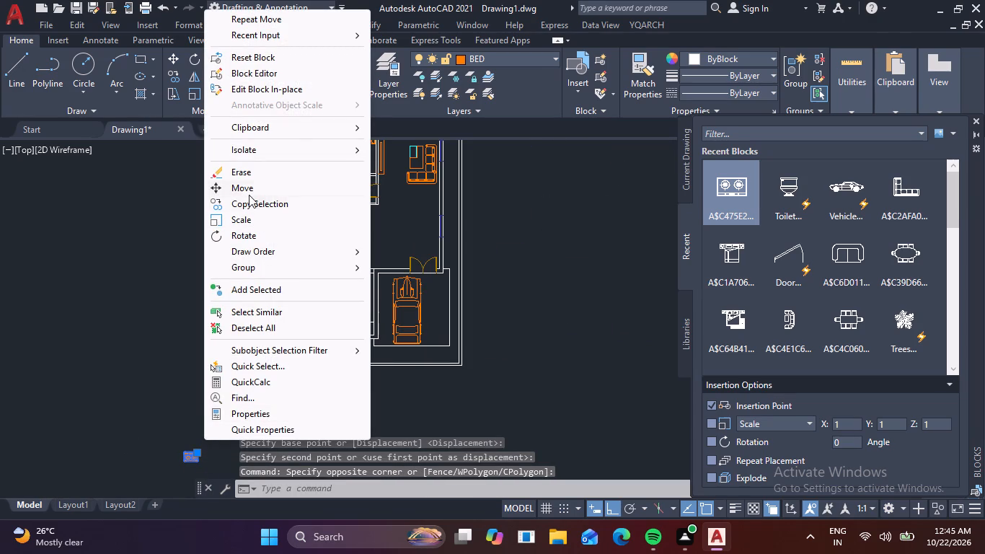
left_click(249, 191)
left_click(190, 459)
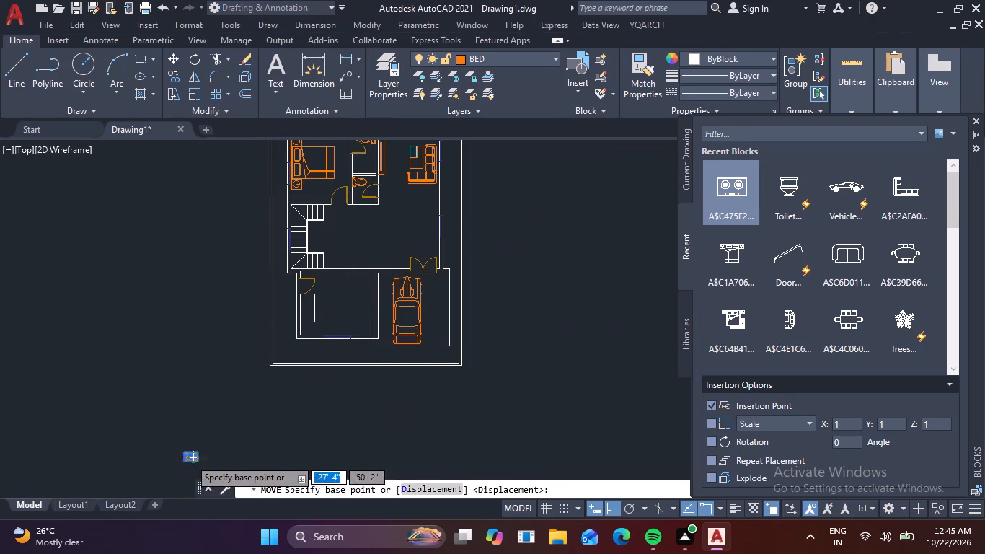
left_click(606, 511)
scroll(285, 339, "up", 4)
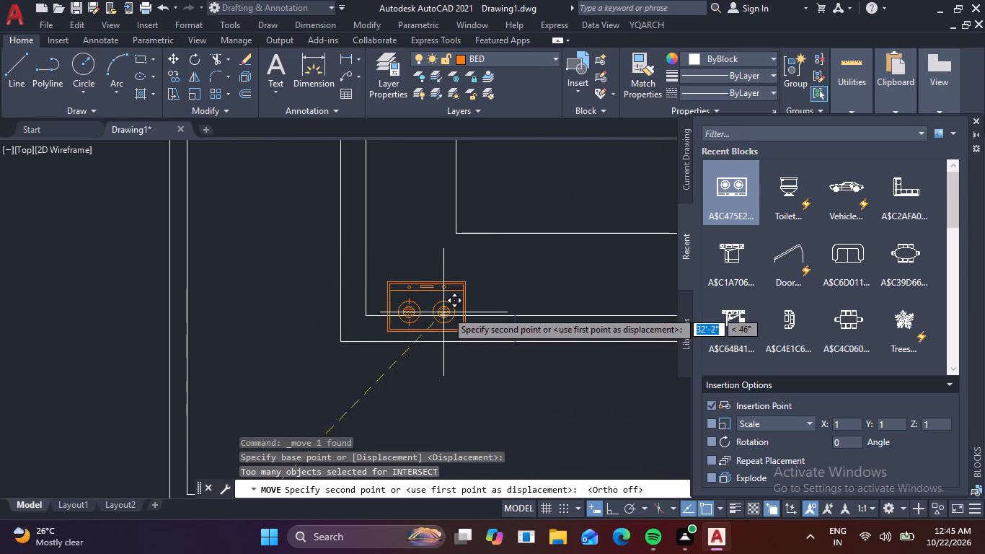
middle_click_drag(500, 290, 317, 331)
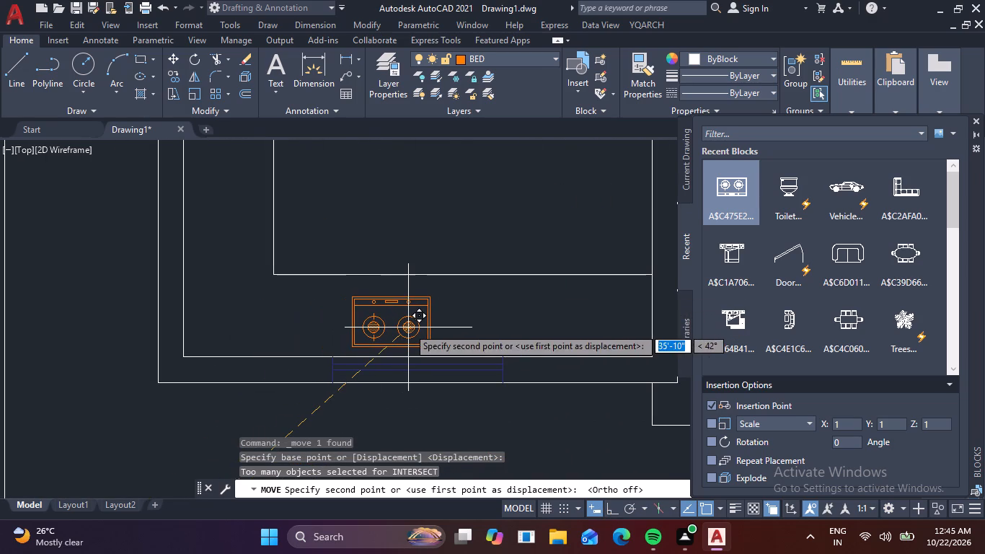
left_click(407, 329)
Scale the stove block up slightly from its lower edge so it fills more of the counter depth.
left_click_drag(453, 327, 446, 326)
left_click(377, 309)
right_click(377, 309)
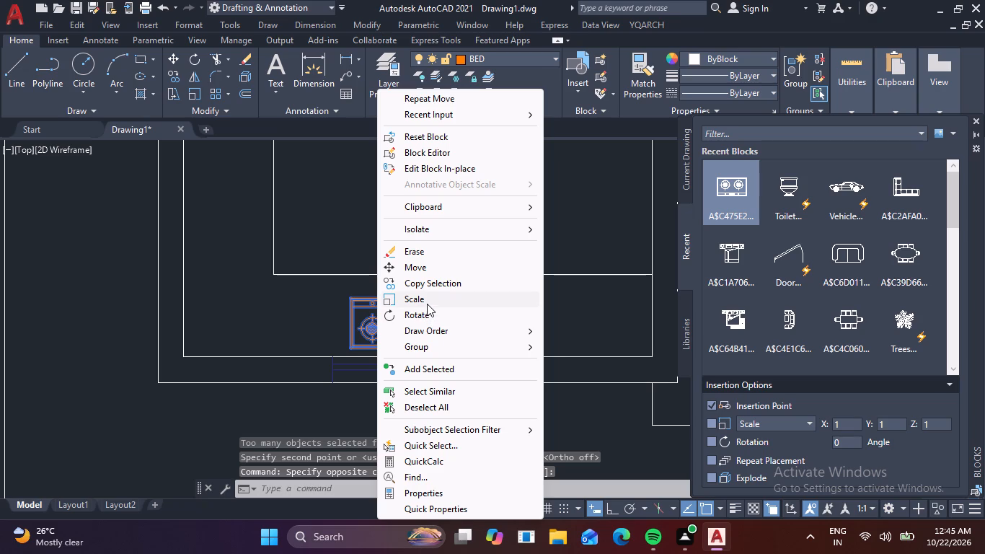
left_click(427, 304)
left_click(393, 352)
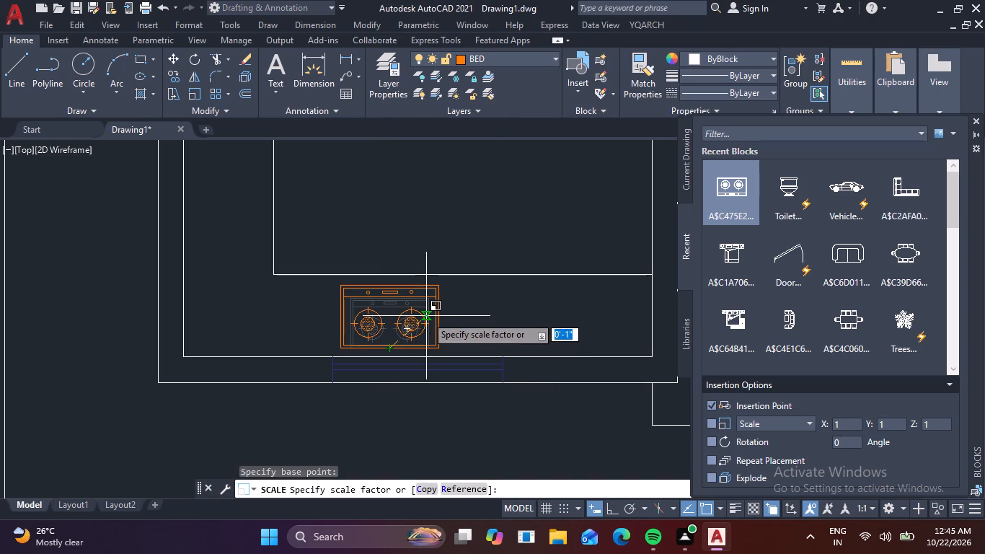
left_click(426, 316)
Draw a White rectangle about 4'-9" by 1'-10" on the counter between the stove and the right wall.
middle_click_drag(504, 327, 286, 352)
left_click(141, 57)
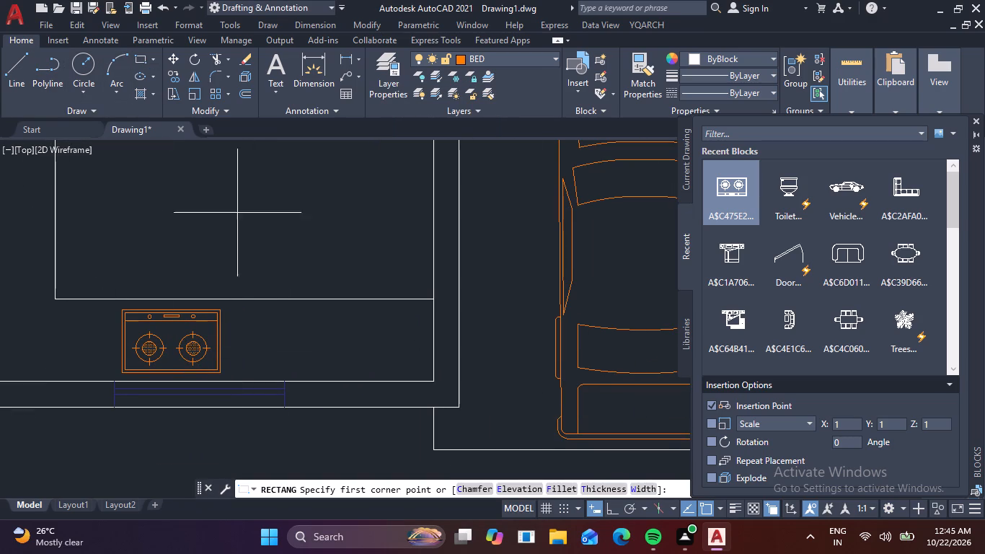
scroll(301, 322, "up", 1)
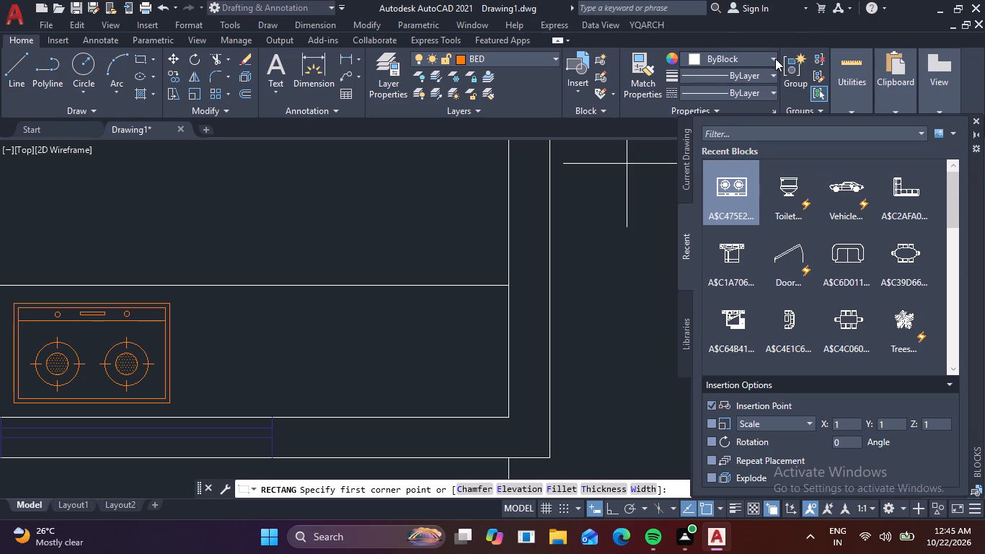
left_click(775, 58)
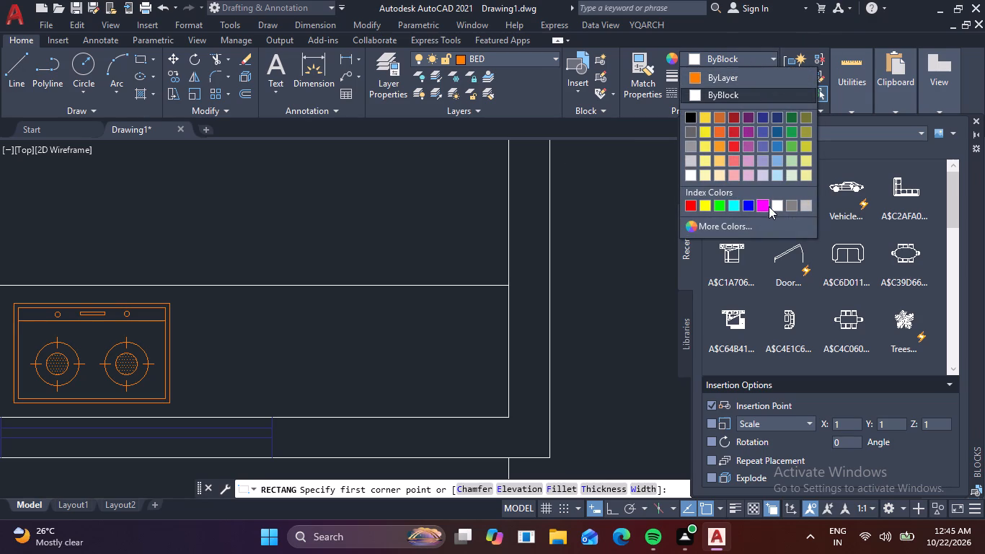
left_click(777, 203)
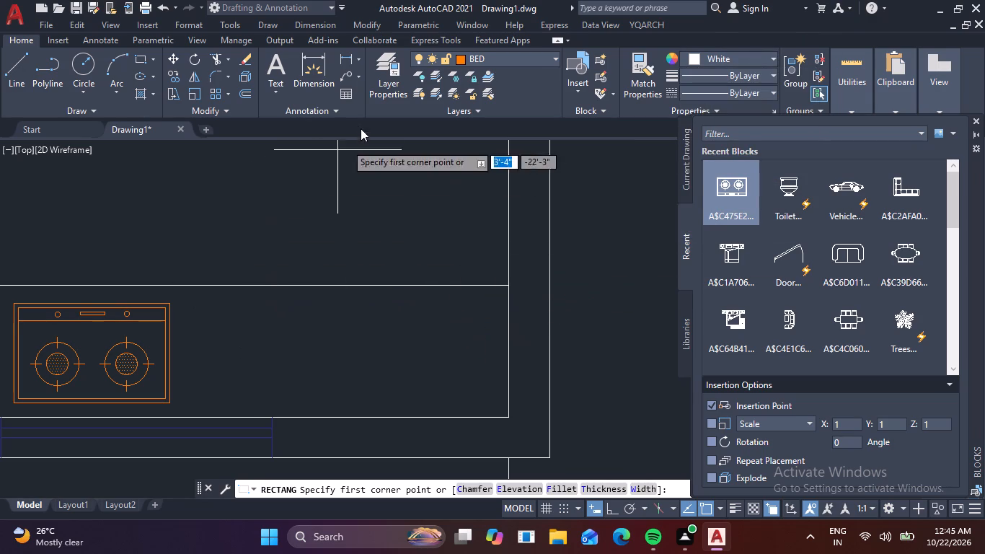
left_click(148, 58)
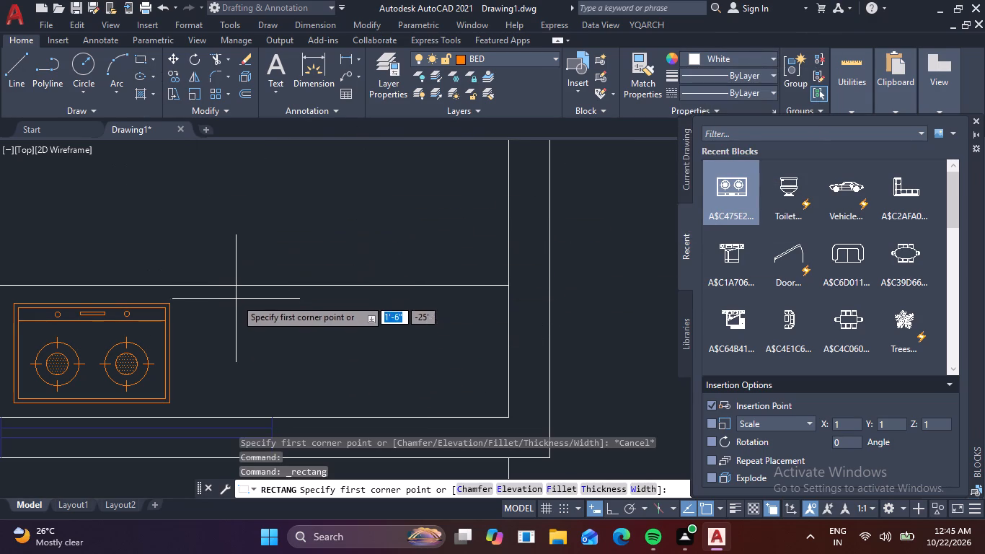
left_click(232, 298)
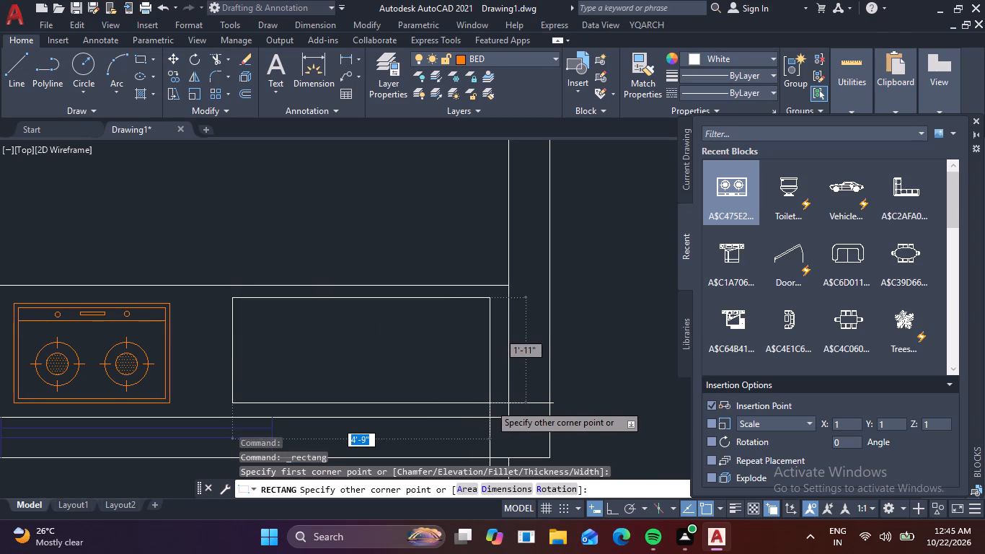
left_click(490, 400)
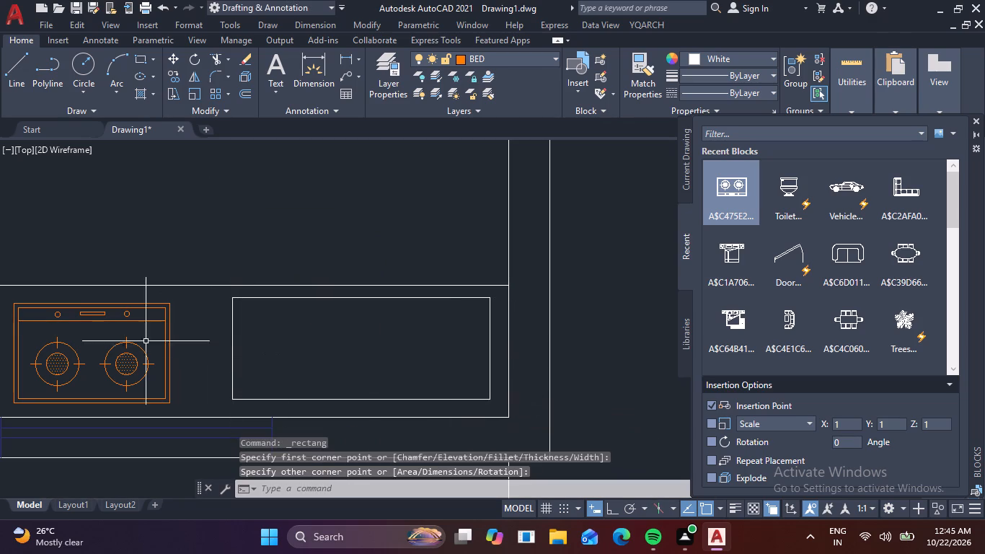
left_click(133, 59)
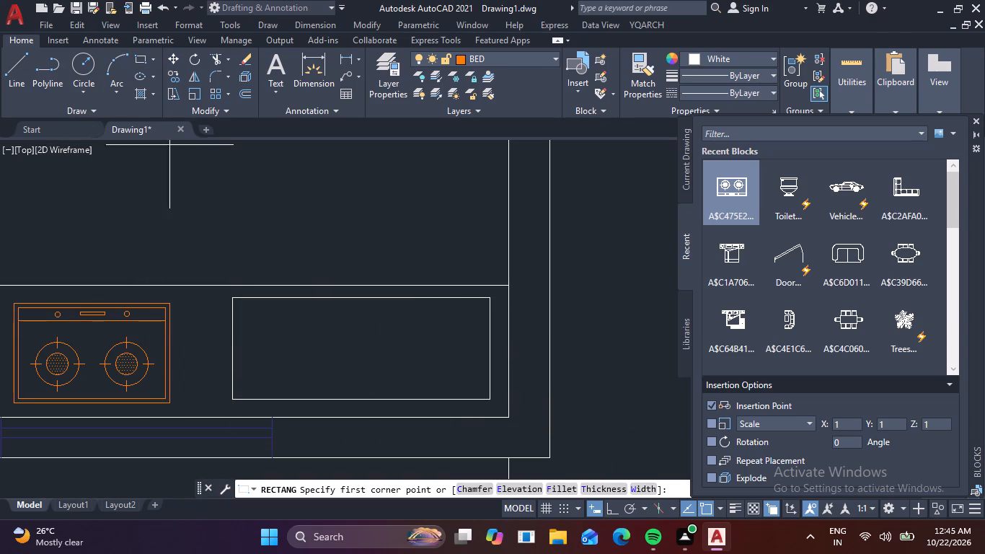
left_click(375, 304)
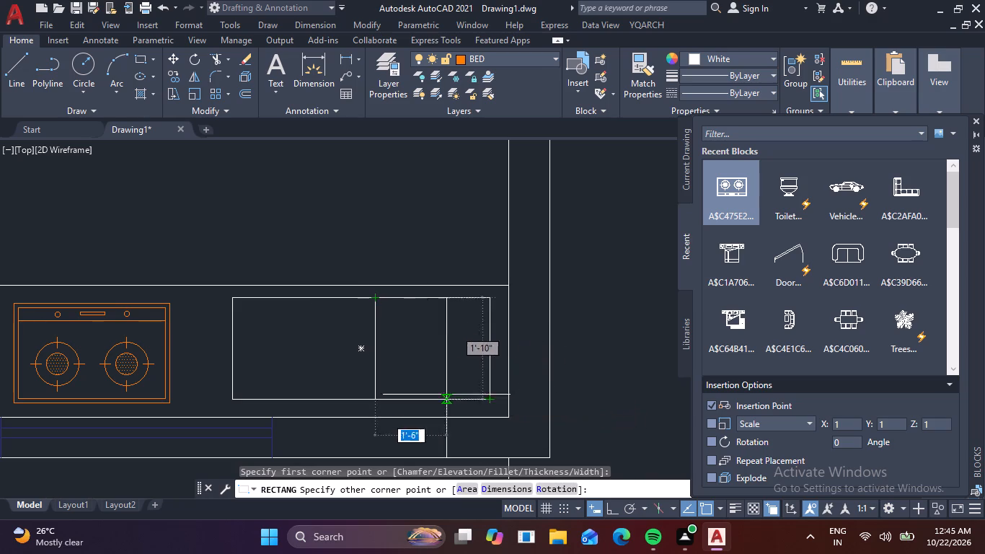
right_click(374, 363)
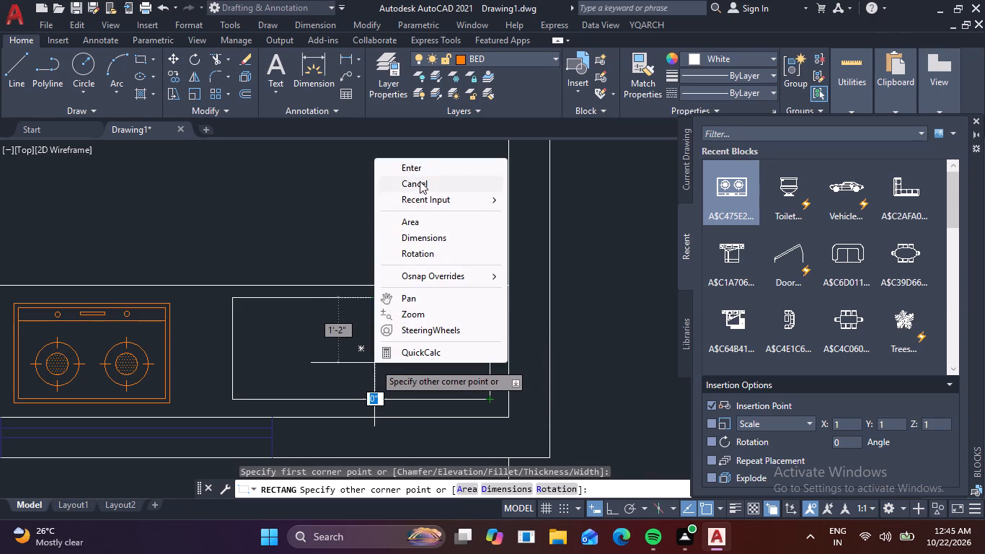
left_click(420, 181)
Draw a rectangle about 2'-3" by 1'-6" inside the right half of the new counter rectangle as the sink basin.
left_click(145, 56)
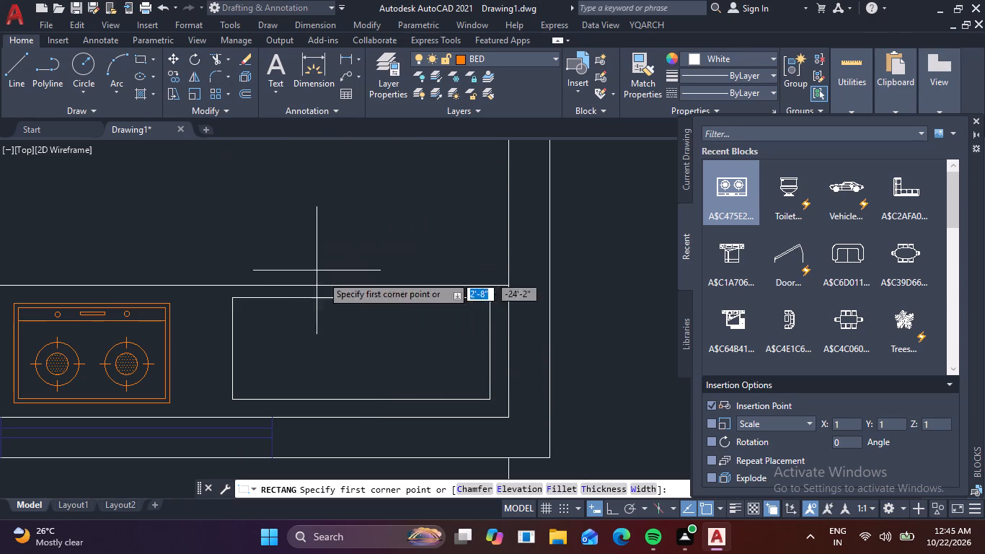
scroll(366, 310, "up", 2)
middle_click_drag(375, 299, 325, 229)
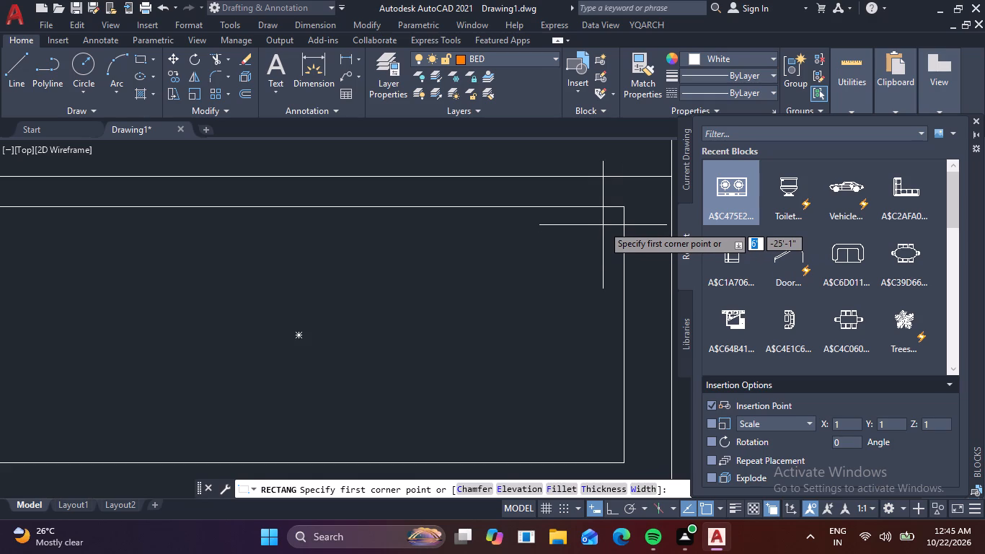
left_click(603, 225)
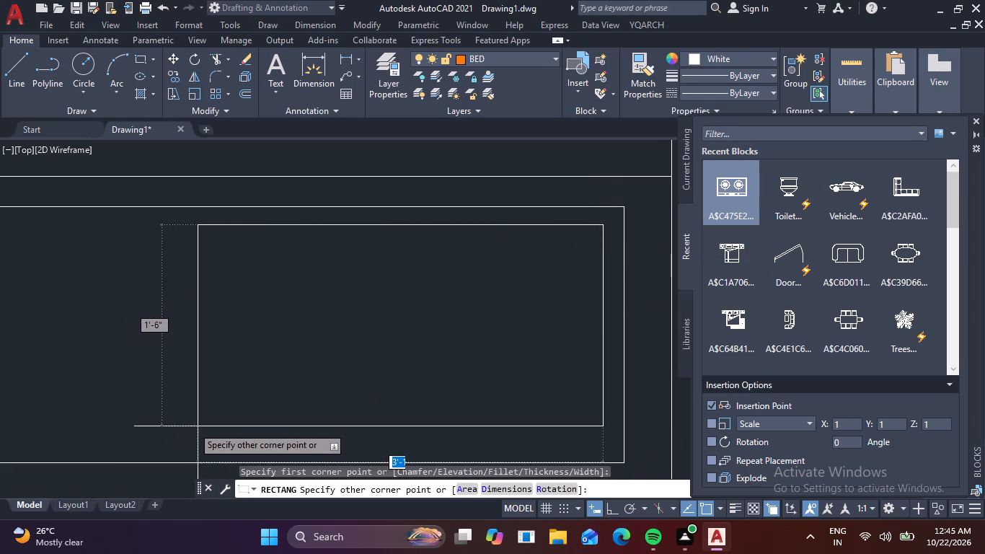
left_click(289, 441)
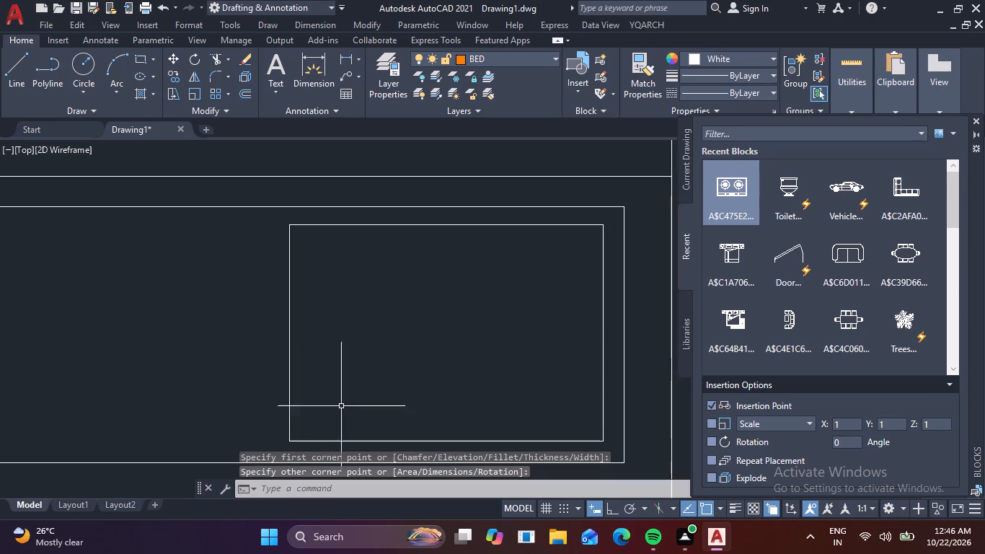
Draw a horizontal line about 2'-0" long with Ortho on, left of the basin and level with its top edge.
scroll(391, 352, "down", 2)
middle_click_drag(360, 382, 391, 361)
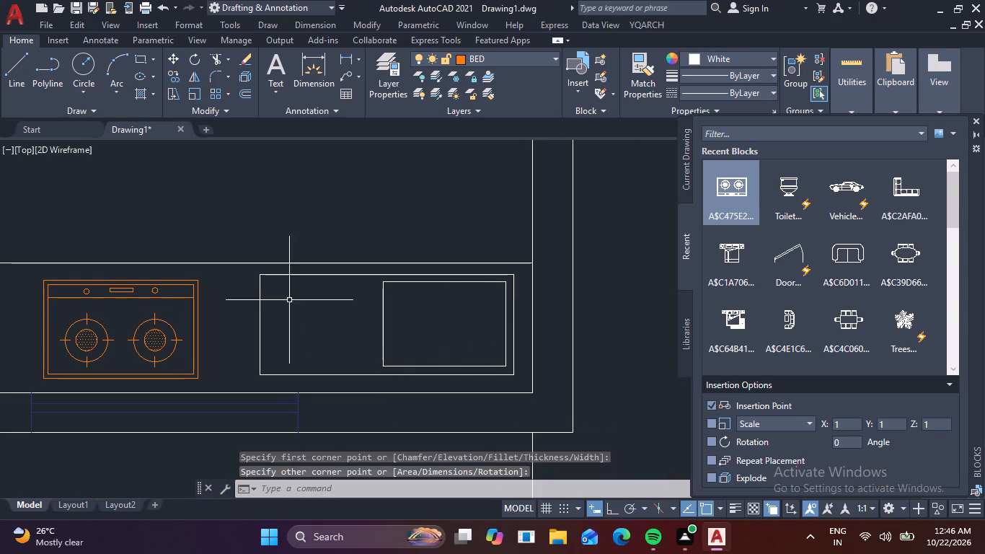
left_click(28, 72)
scroll(350, 260, "up", 2)
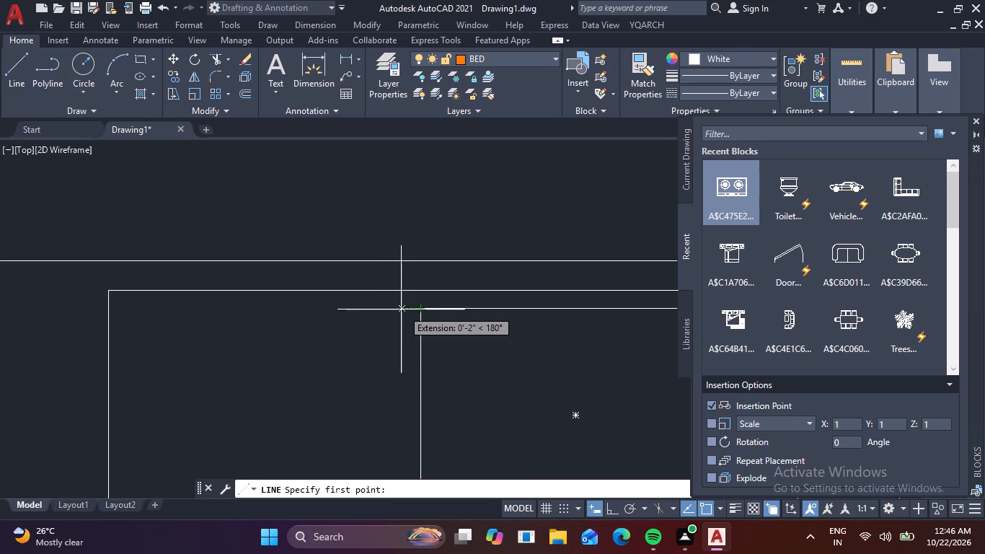
left_click(401, 308)
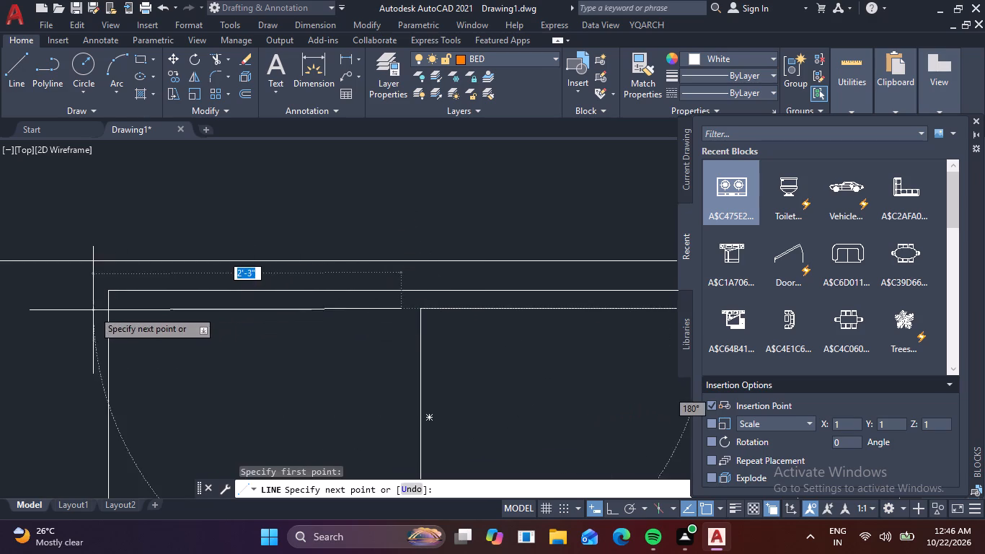
scroll(133, 301, "up", 3)
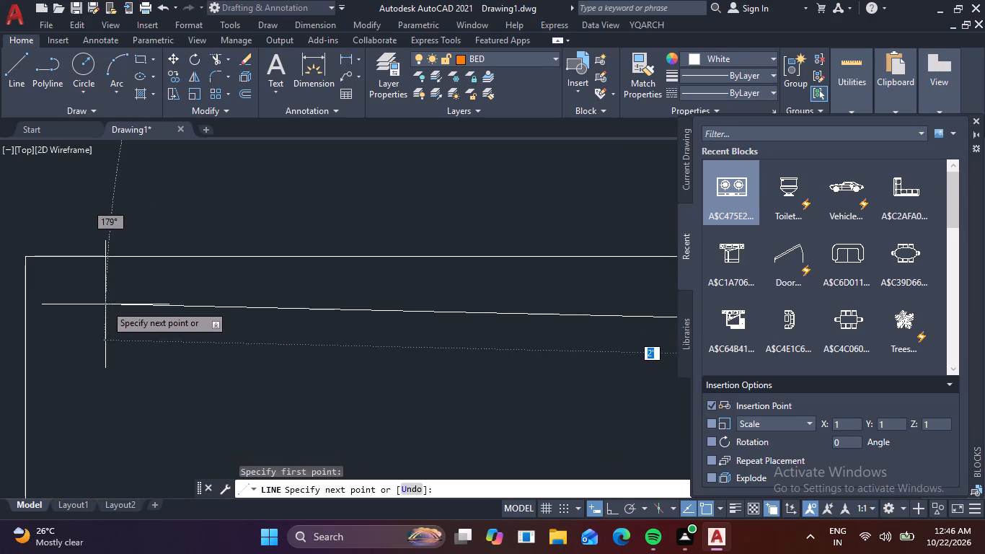
scroll(109, 310, "down", 1)
left_click(608, 506)
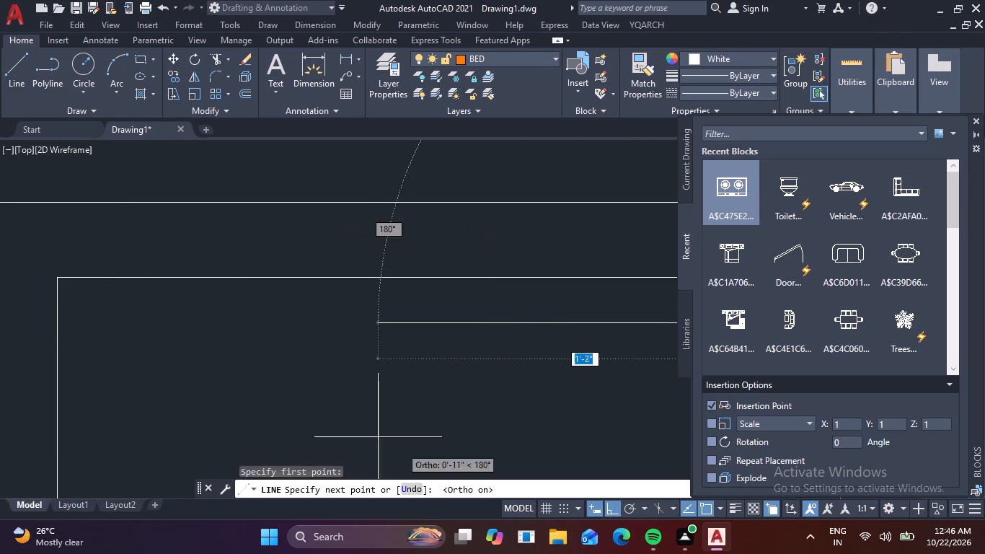
left_click(111, 325)
right_click(149, 371)
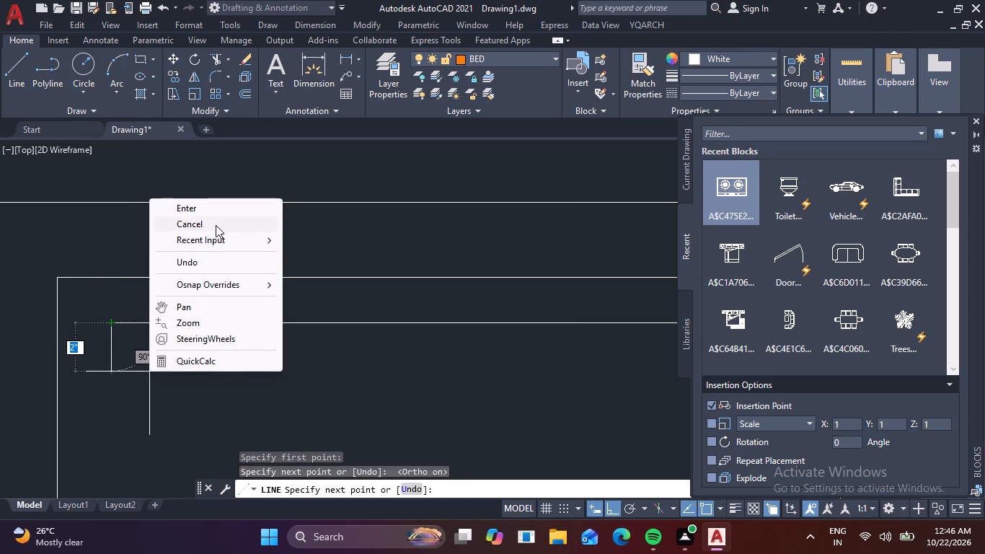
left_click(216, 225)
Copy the horizontal line downward as a fitted array of 20 items, ending level with the basin's bottom edge.
scroll(273, 309, "down", 2)
left_click(371, 354)
left_click(334, 307)
right_click(334, 307)
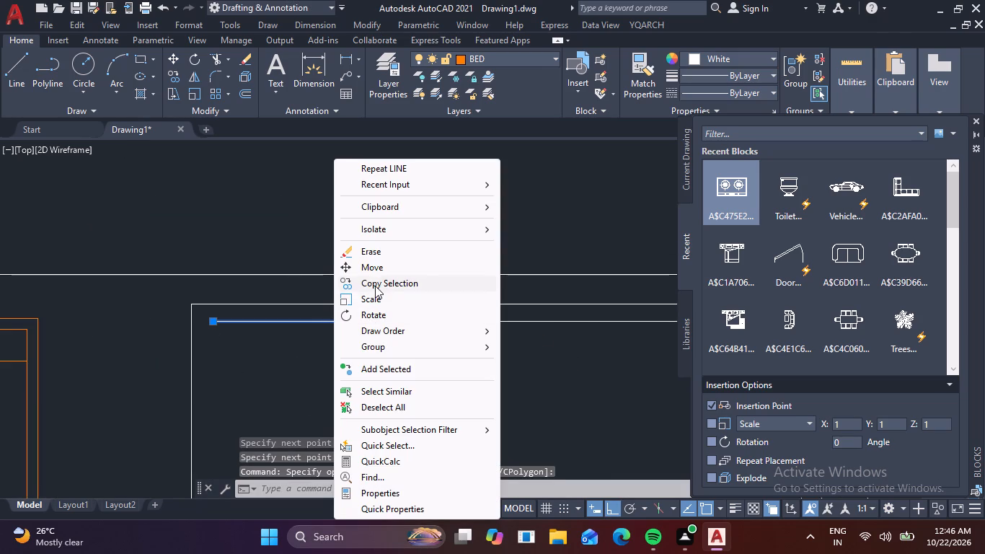
left_click(375, 286)
left_click(476, 324)
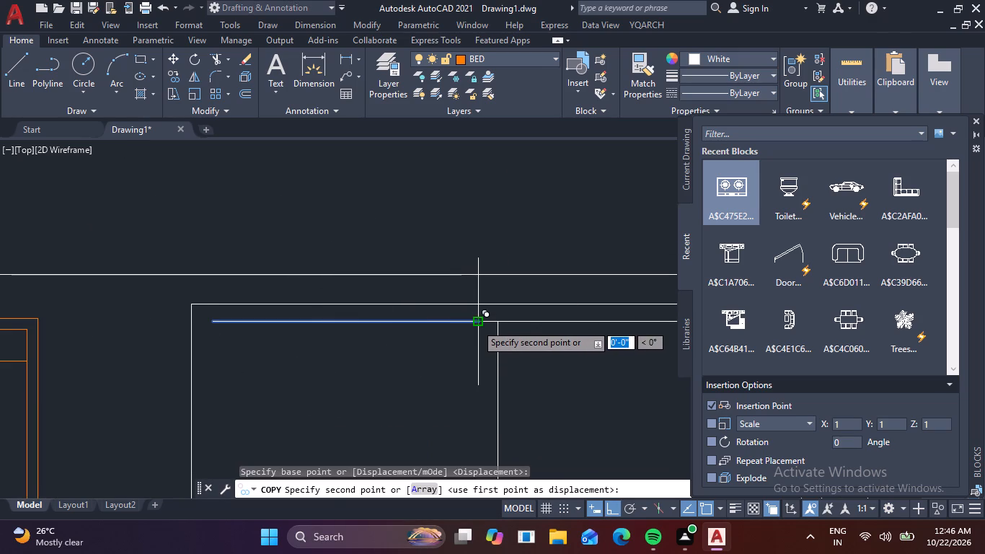
left_click(426, 483)
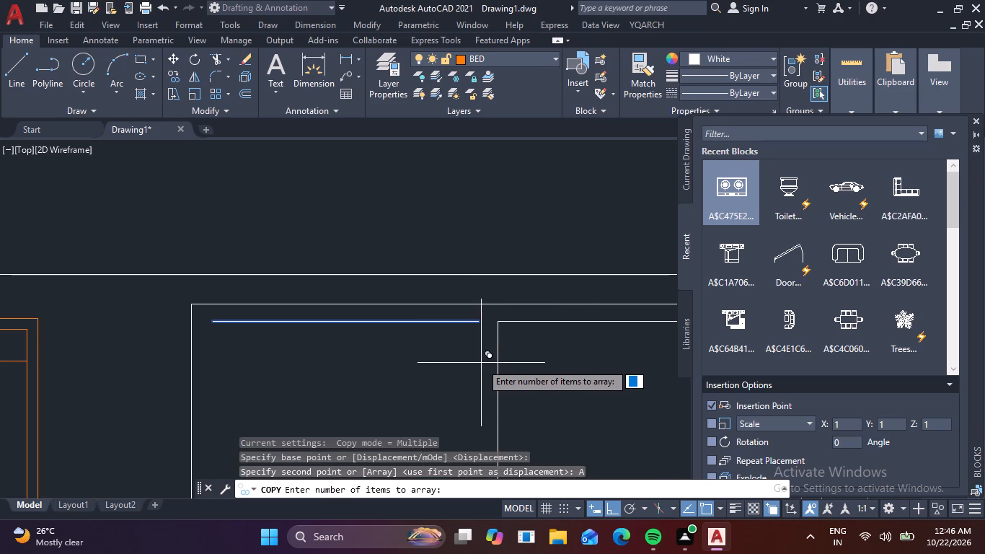
key("2")
key("0")
key("space")
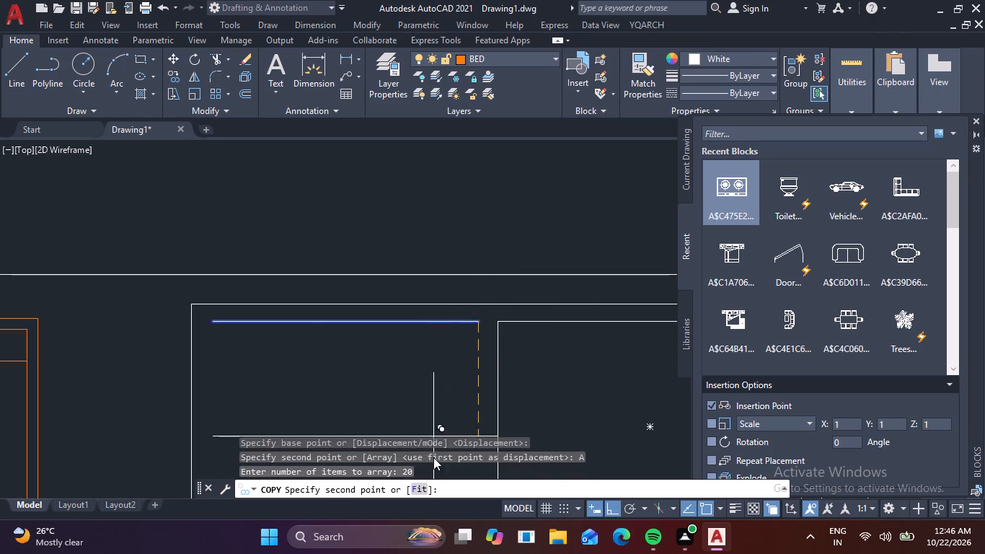
left_click(415, 487)
scroll(443, 419, "down", 1)
middle_click_drag(444, 442, 392, 279)
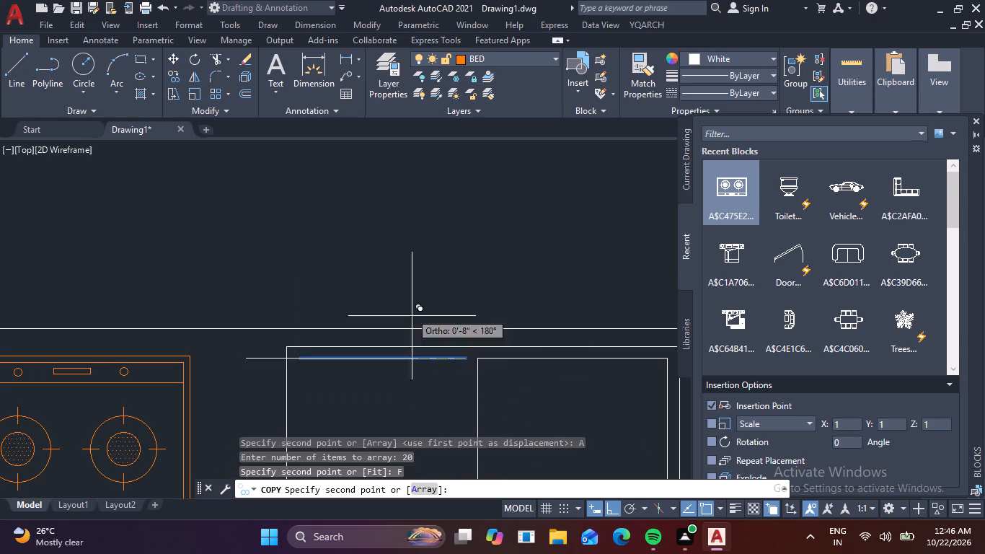
middle_click_drag(446, 399, 388, 210)
scroll(420, 317, "up", 2)
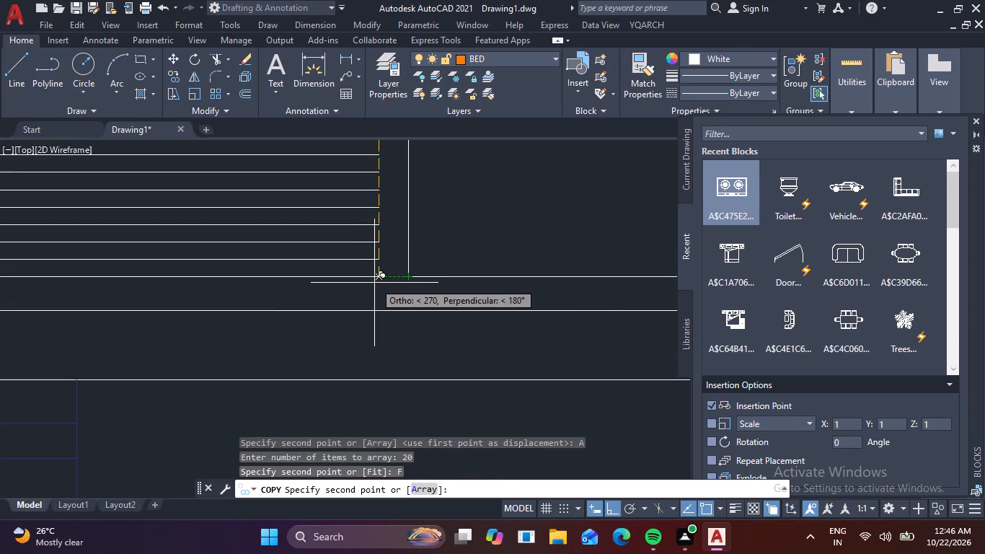
left_click(376, 281)
scroll(420, 266, "down", 3)
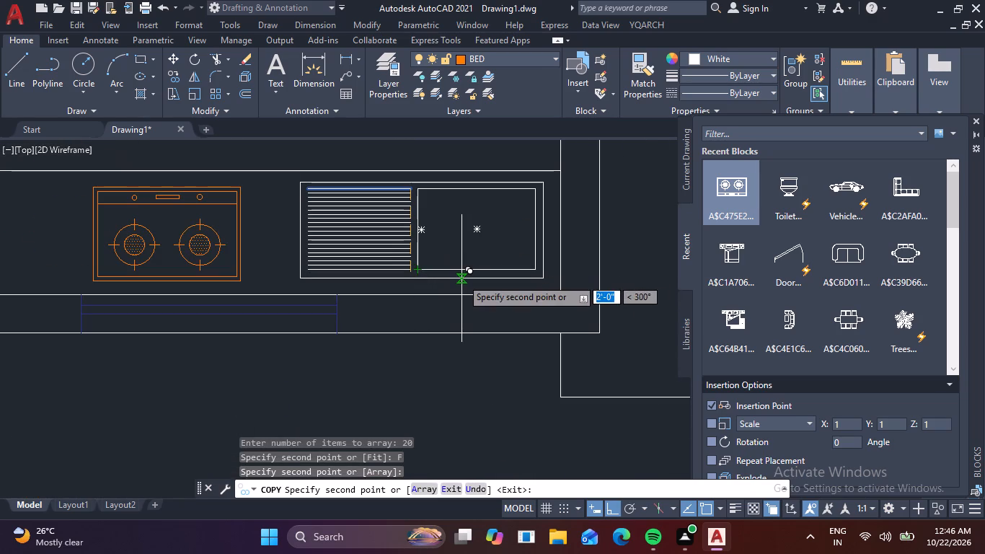
key("Escape")
Draw a small drain circle at the centre of the basin rectangle.
scroll(478, 249, "up", 1)
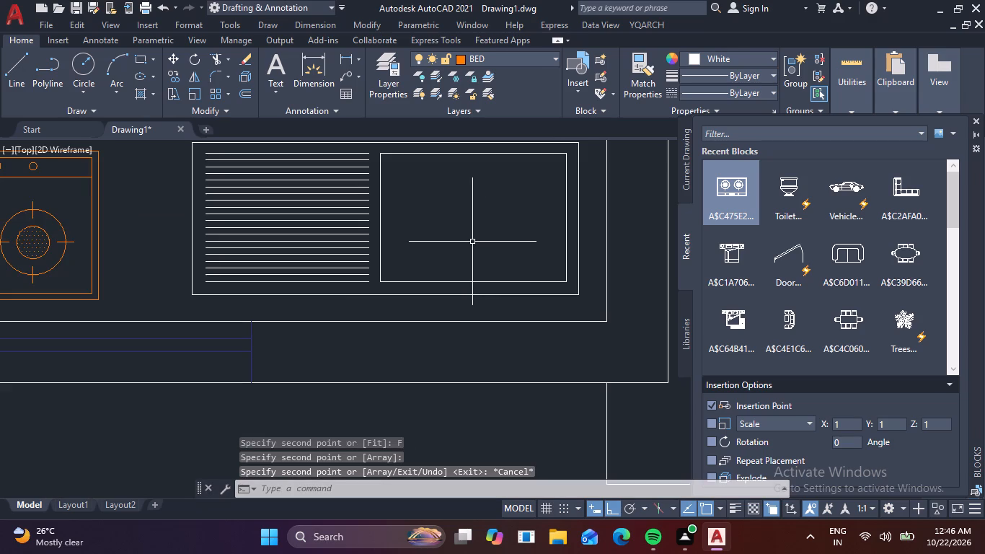
middle_click_drag(476, 273, 454, 306)
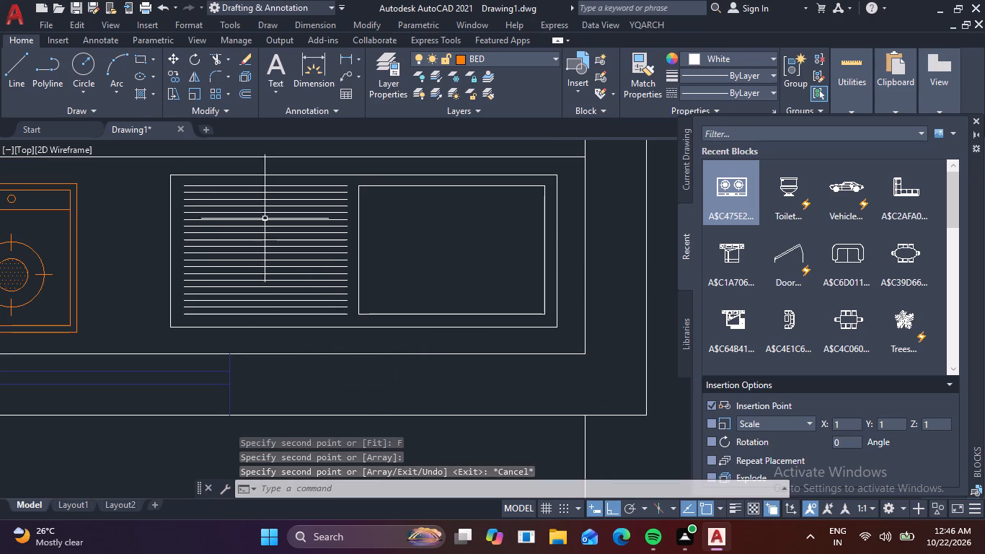
left_click(73, 61)
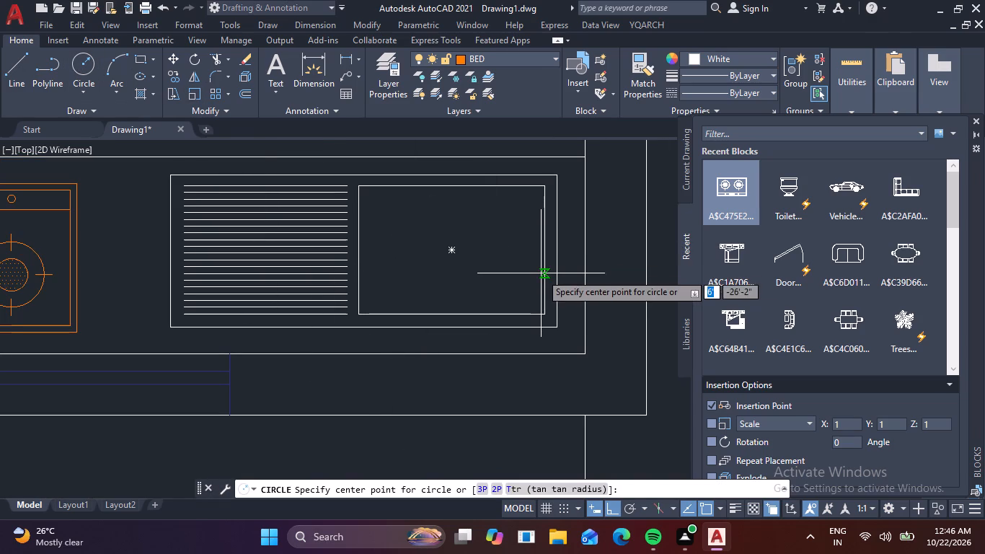
left_click(450, 252)
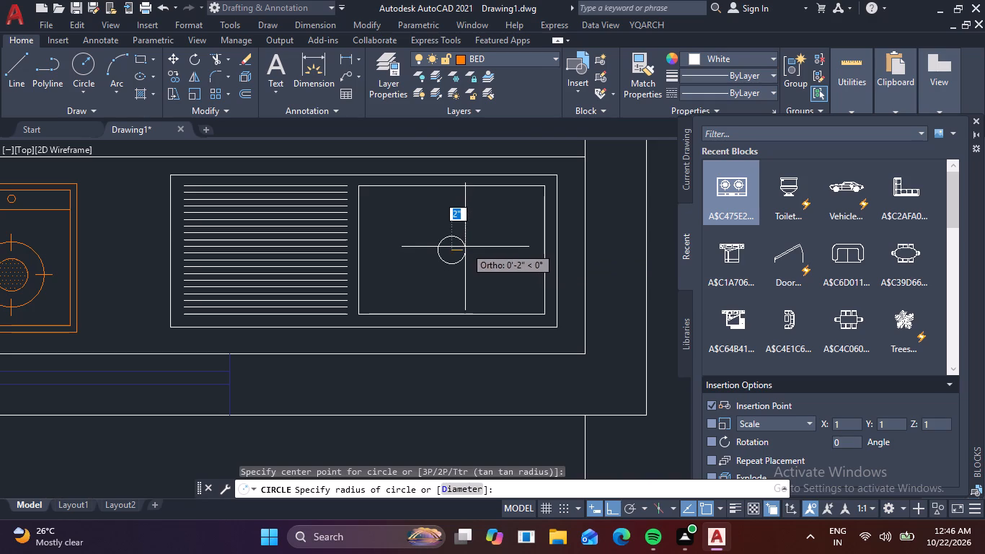
left_click(461, 249)
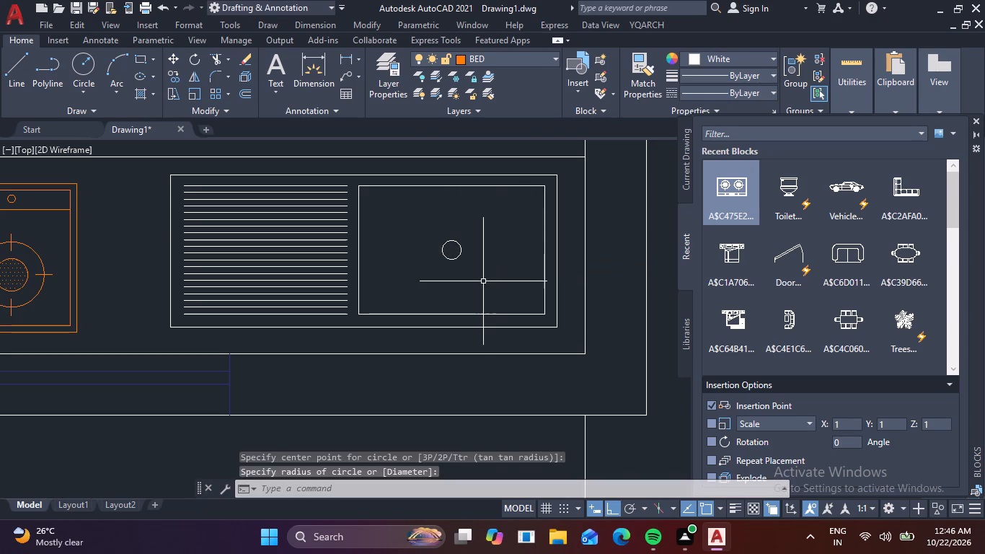
Fillet all four corners of the basin rectangle with a 2" radius.
key("f")
key("space")
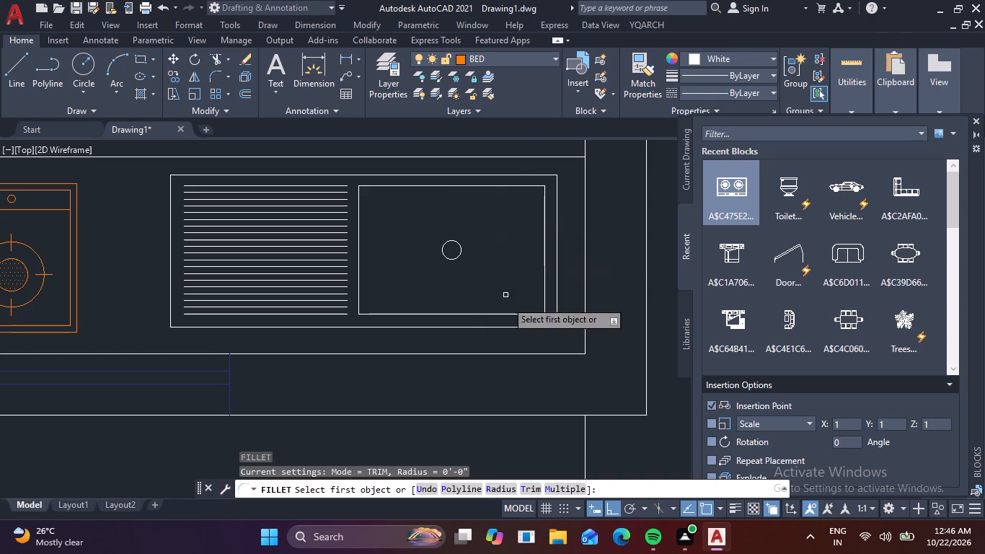
left_click(500, 489)
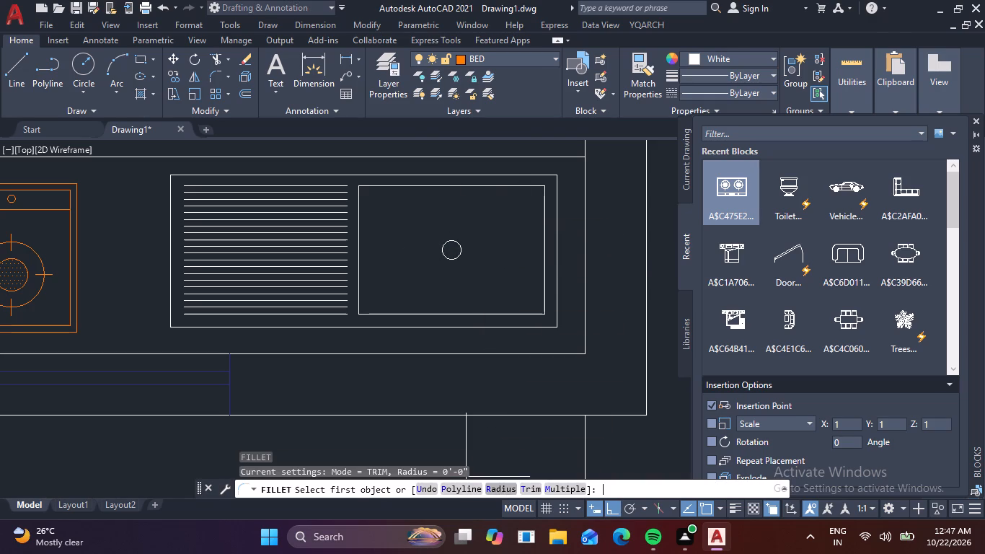
key("2")
key("space")
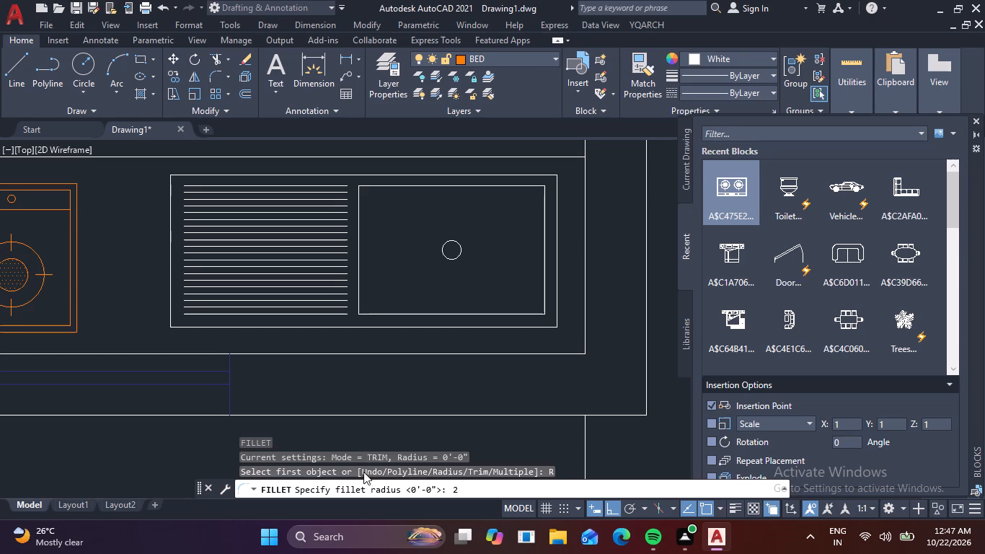
left_click(536, 187)
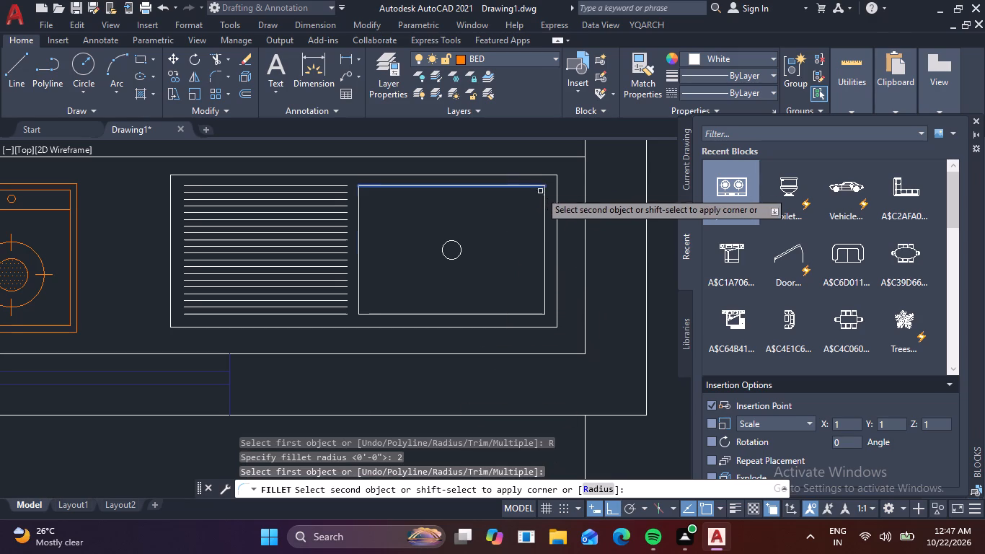
left_click(545, 195)
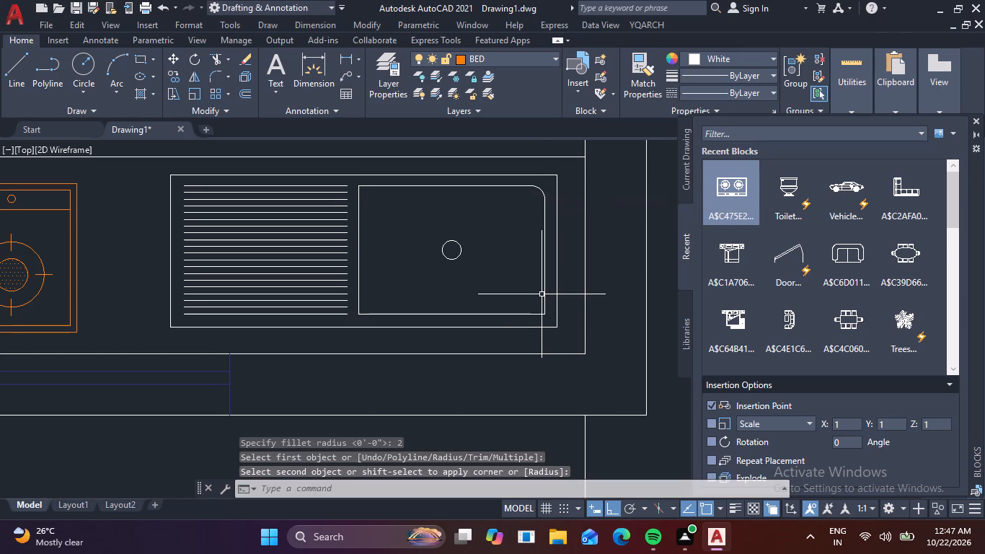
key("space")
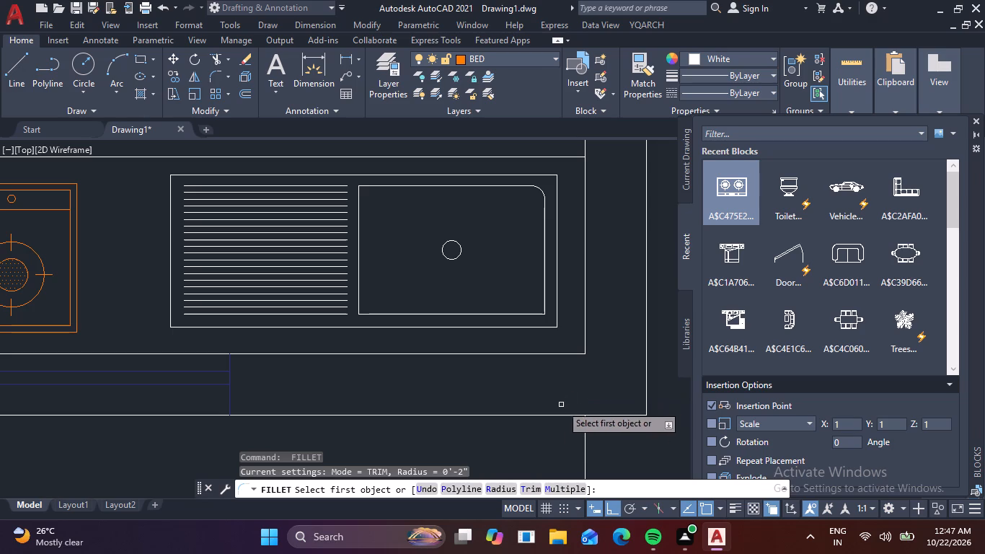
left_click(583, 491)
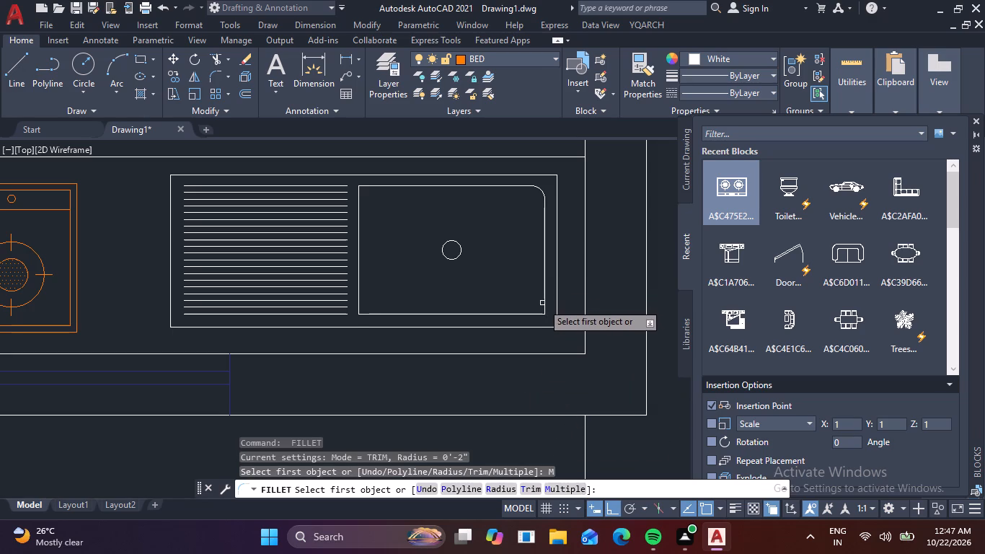
left_click(546, 304)
left_click(531, 314)
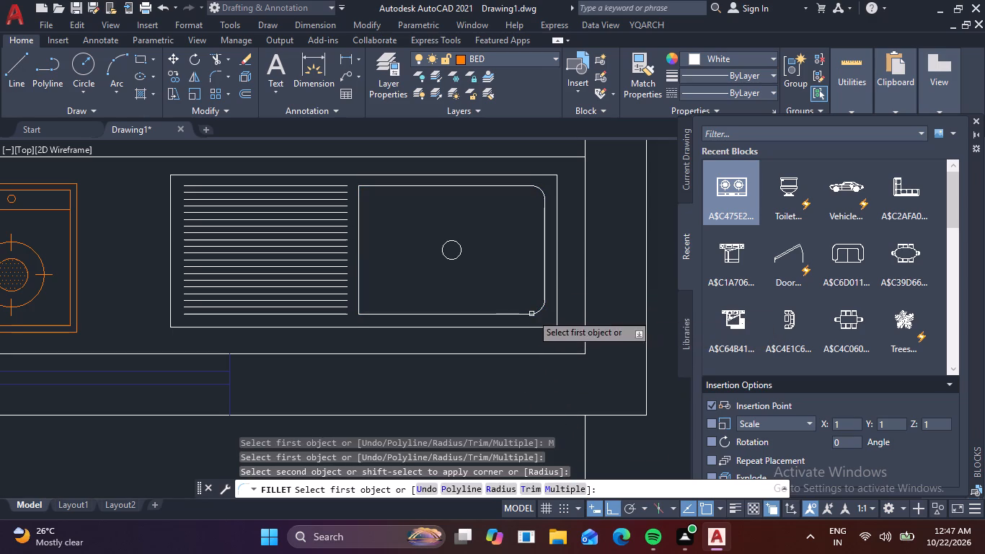
left_click(372, 315)
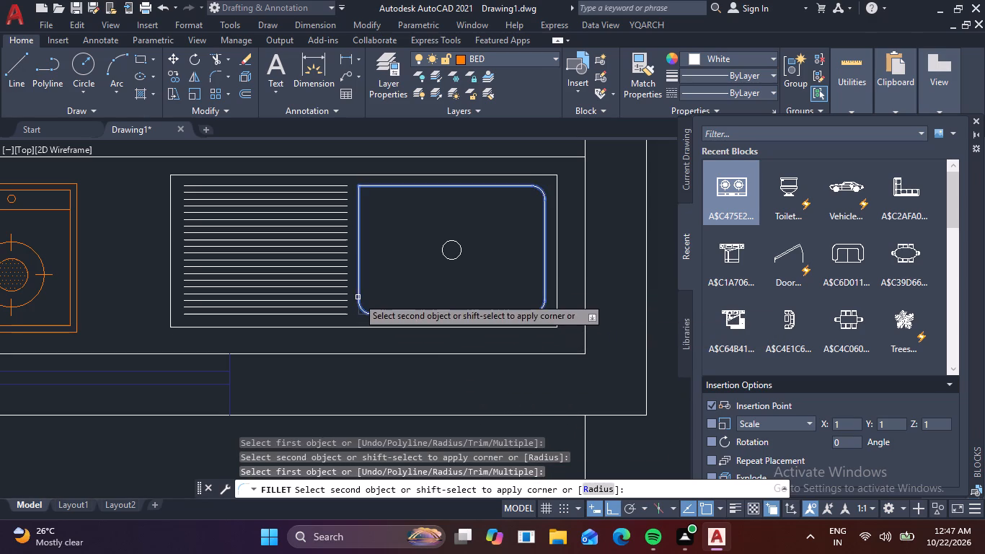
left_click(358, 297)
left_click(381, 187)
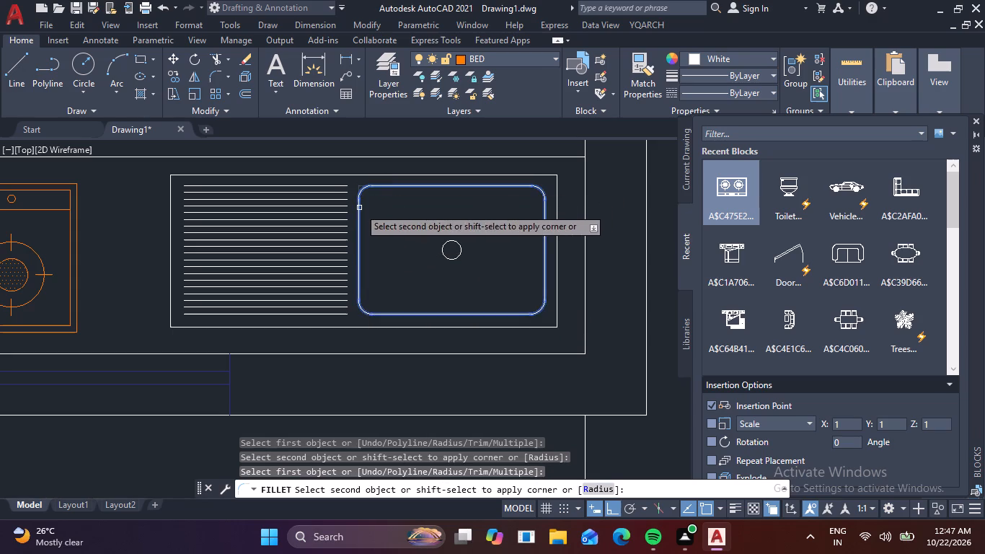
left_click(359, 208)
Fillet all four corners of the sink's outer rectangle with the same 2" radius.
left_click(549, 177)
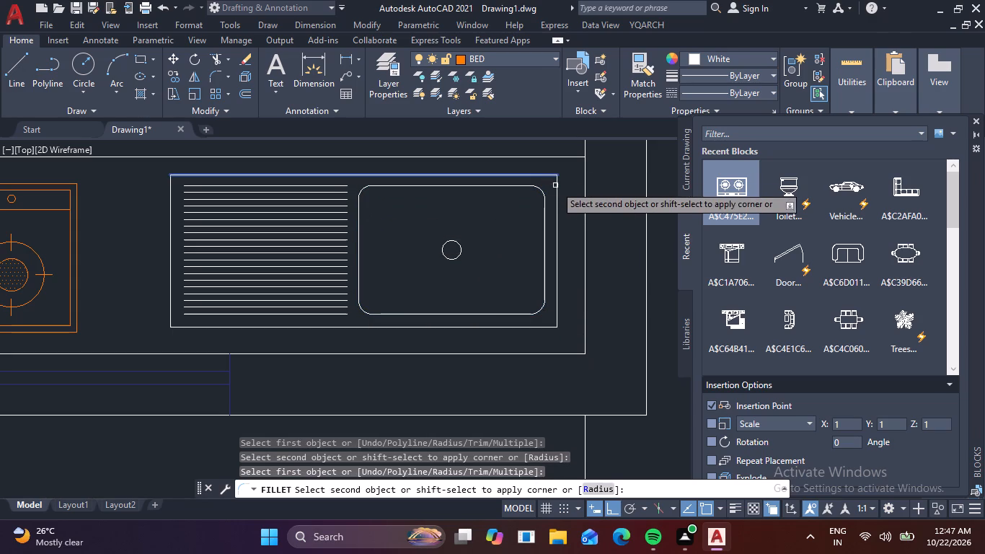
left_click(560, 190)
left_click(557, 195)
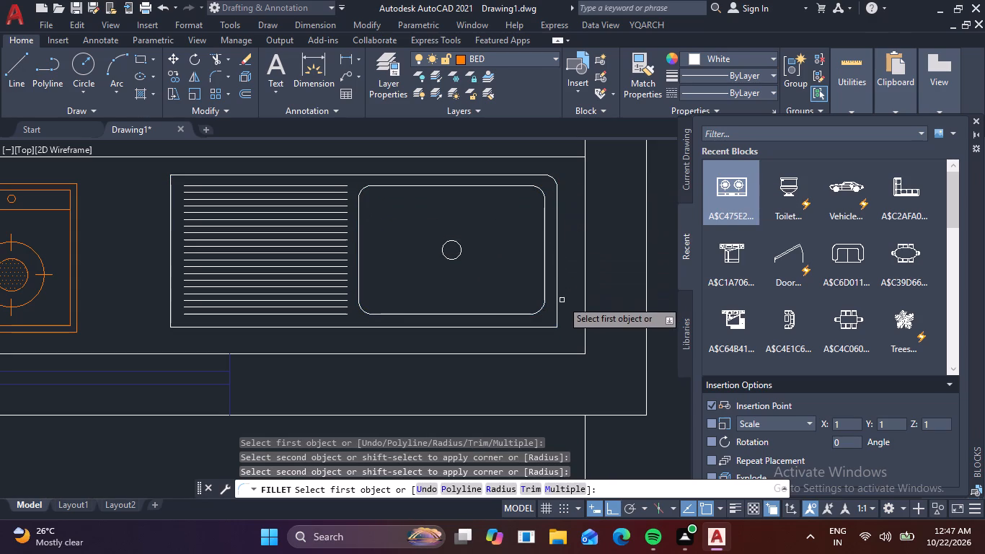
left_click(556, 305)
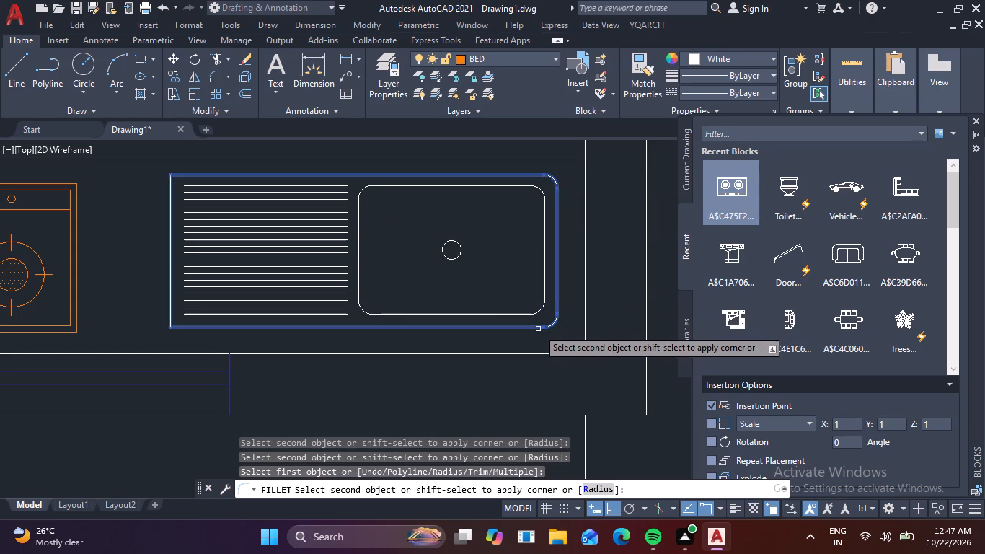
left_click(538, 329)
left_click(190, 326)
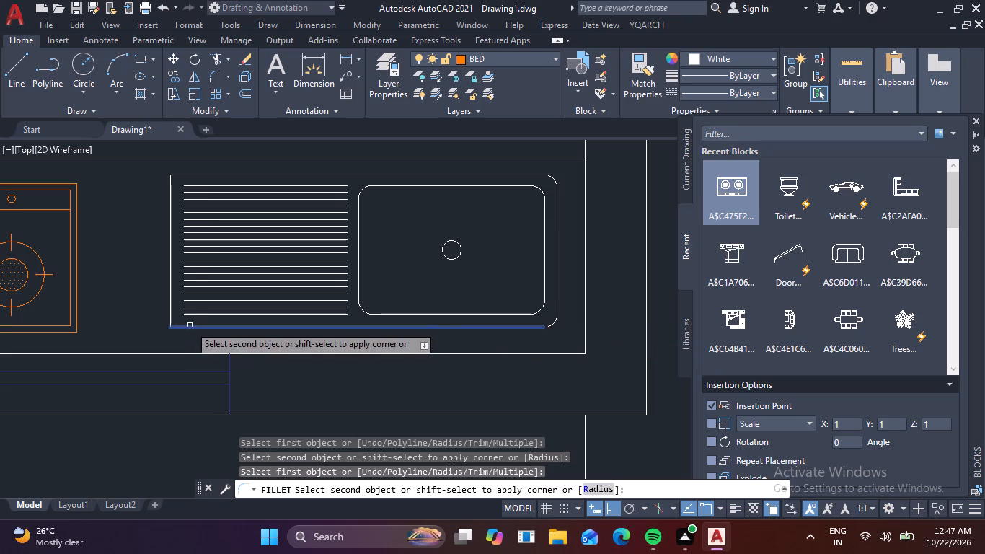
left_click(166, 304)
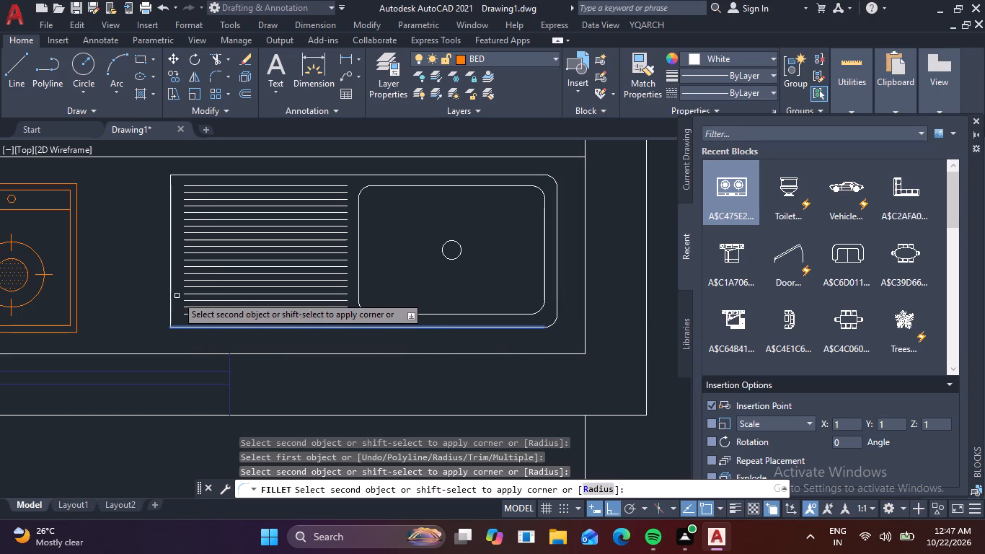
left_click(169, 288)
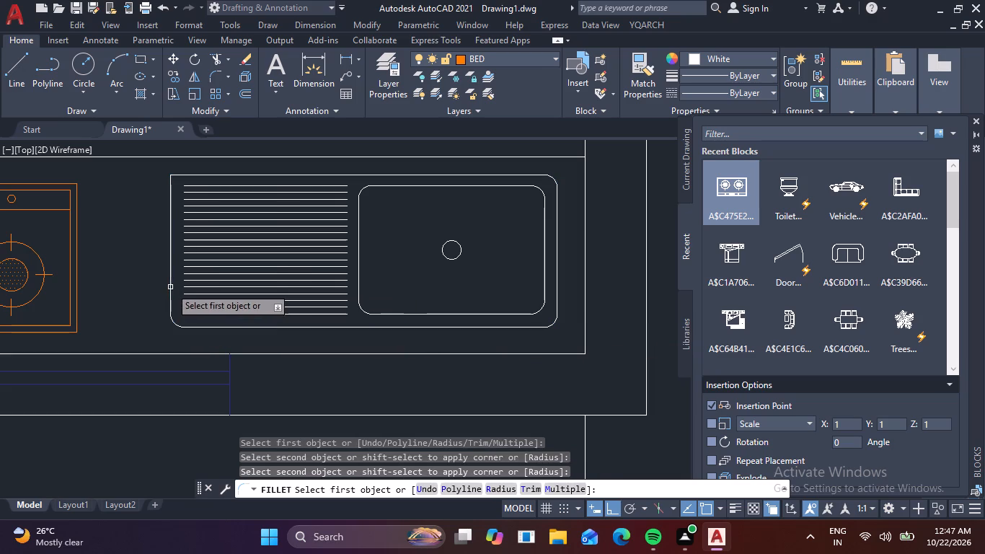
left_click(202, 174)
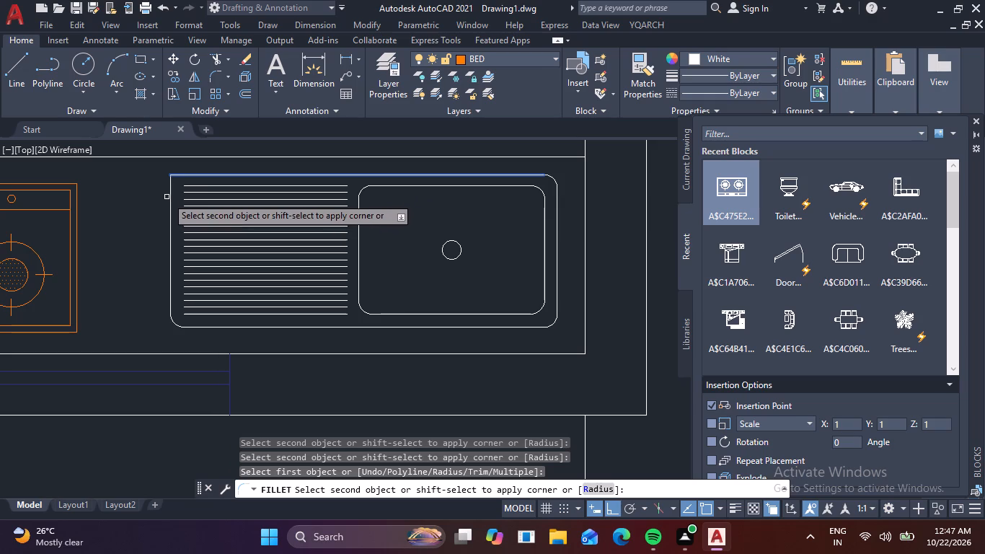
left_click(171, 199)
right_click(163, 218)
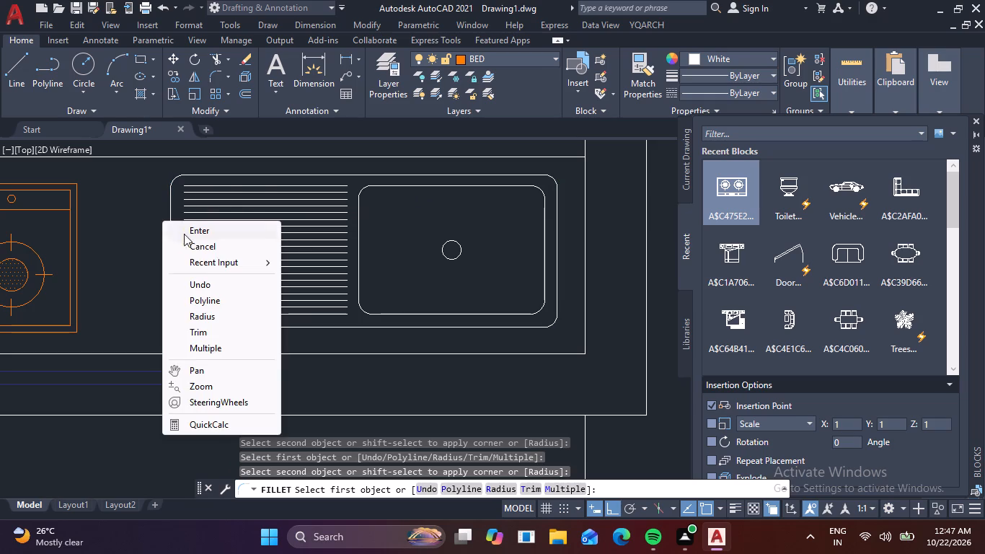
left_click(211, 250)
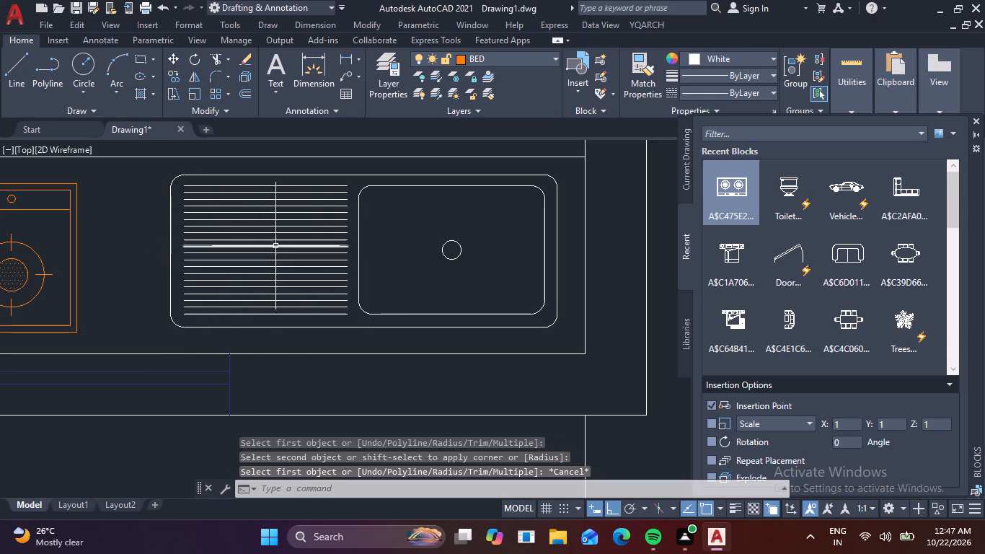
Trim the wall lines between the kitchen and the hall, including the leftover vertical stub, to open the wall beside the car porch.
scroll(275, 246, "down", 1)
scroll(354, 214, "down", 3)
middle_click_drag(408, 199, 421, 423)
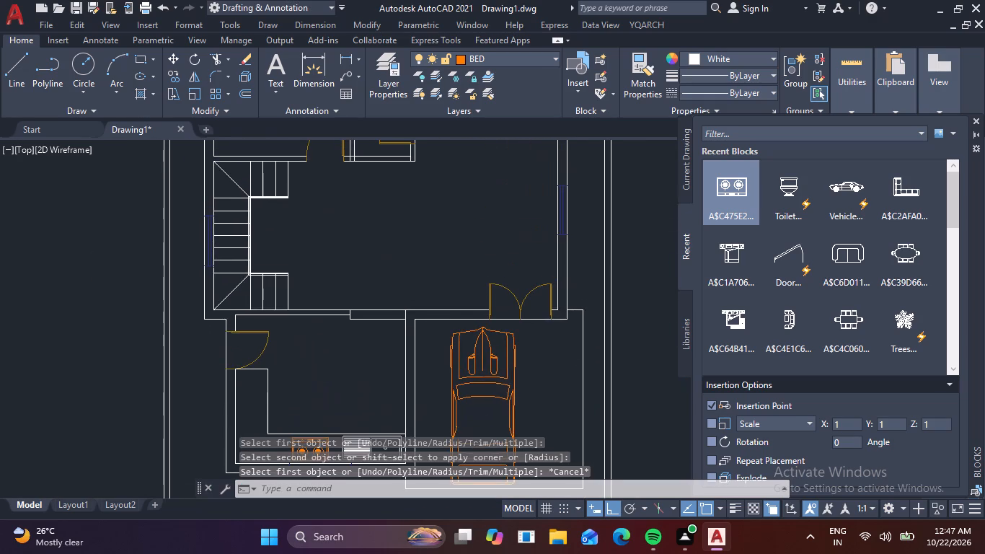
scroll(398, 334, "up", 1)
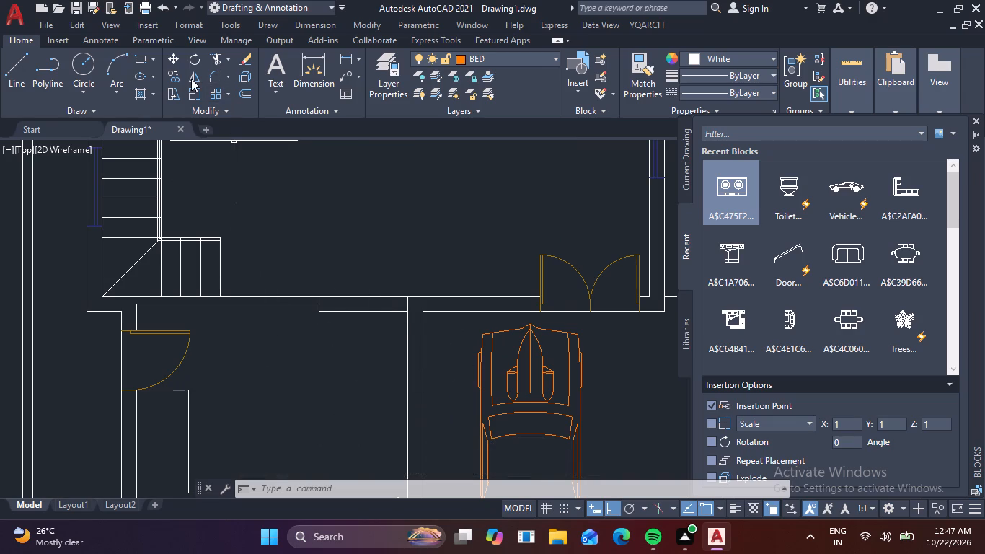
left_click(218, 58)
left_click(380, 327)
left_click(374, 252)
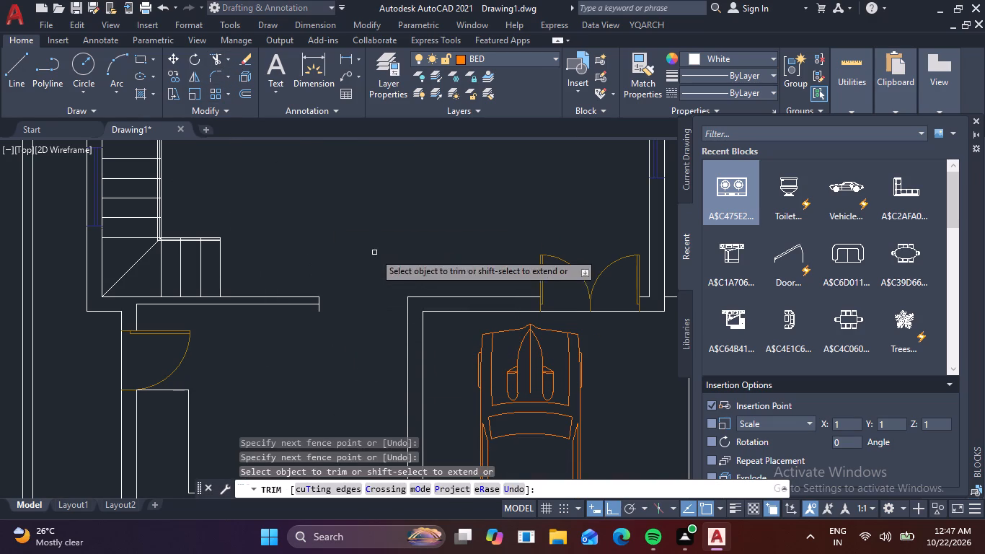
scroll(340, 333, "up", 3)
left_click(247, 259)
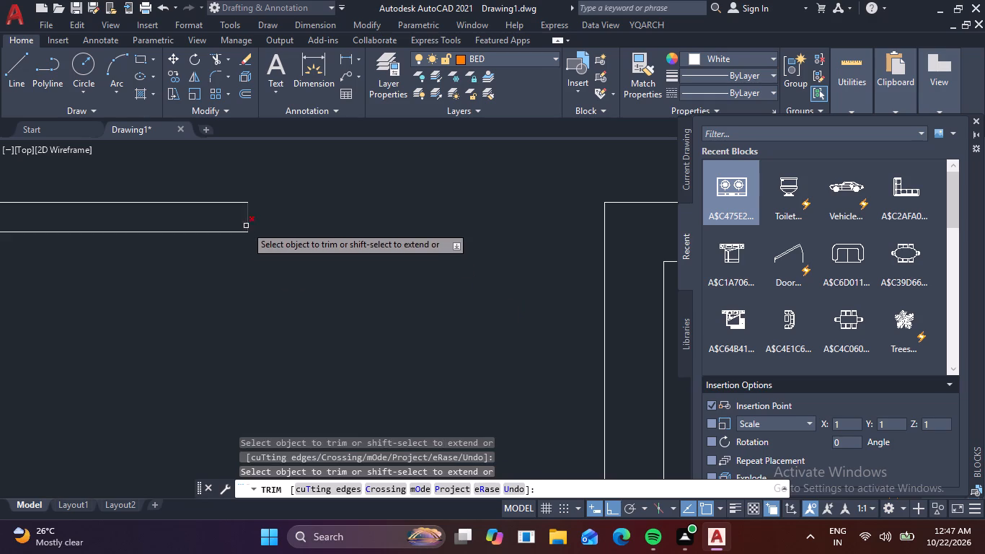
left_click(243, 222)
left_click(262, 221)
Extend the staircase's lower end line to the kitchen wall's lower line and trim both wall lines beyond it.
scroll(282, 234, "down", 2)
middle_click_drag(278, 267, 461, 270)
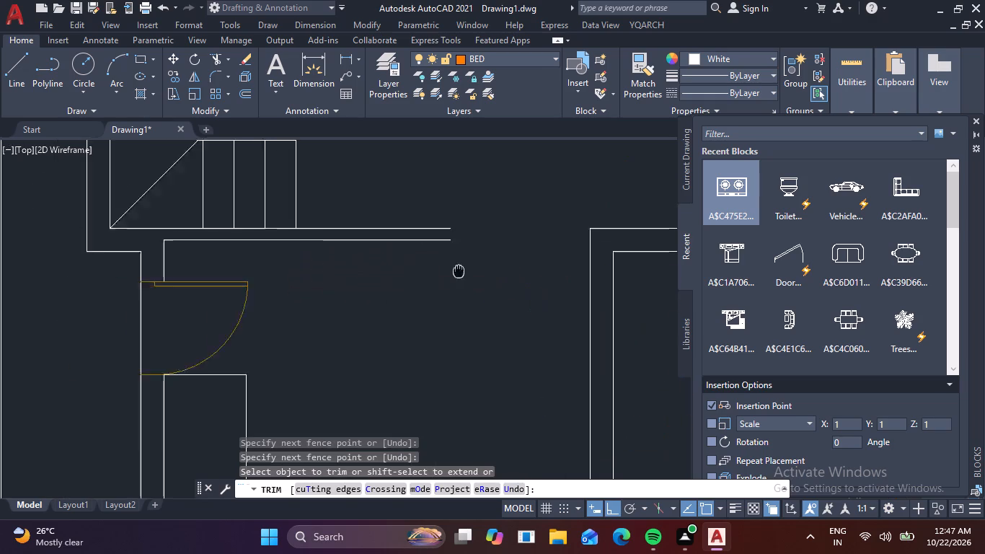
middle_click_drag(461, 270, 549, 291)
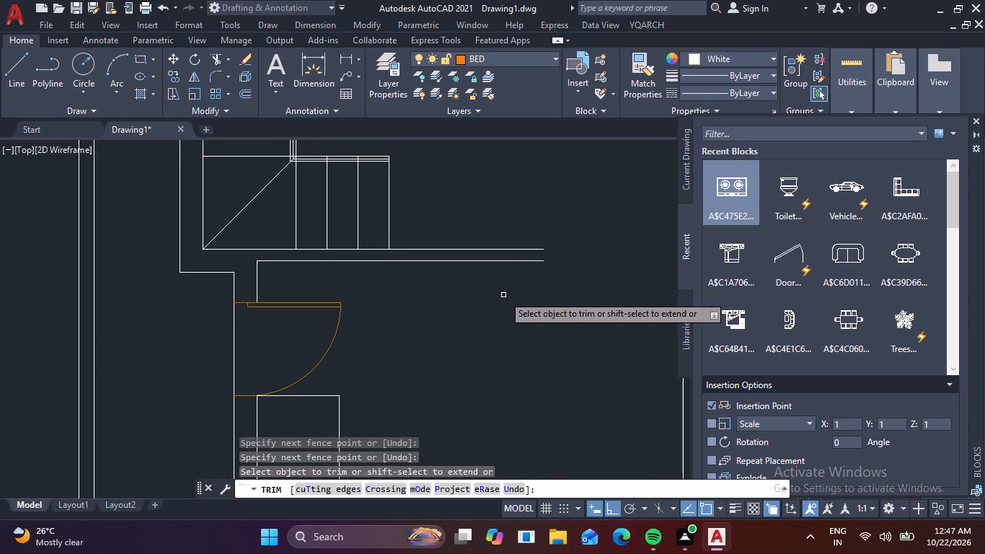
left_click(389, 233, "shift")
left_click_drag(475, 223, 465, 318)
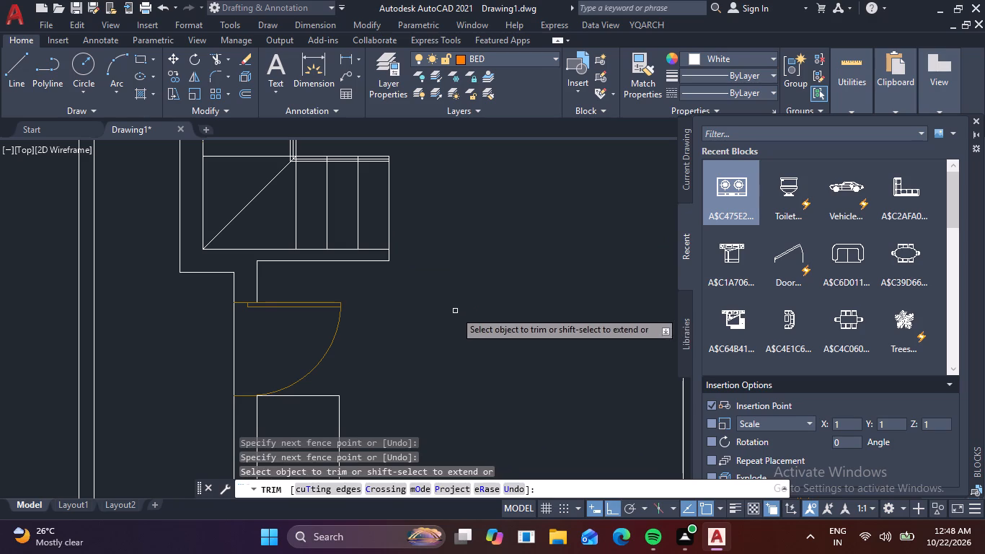
key("Escape")
key("Escape")
key("Escape")
key("Escape")
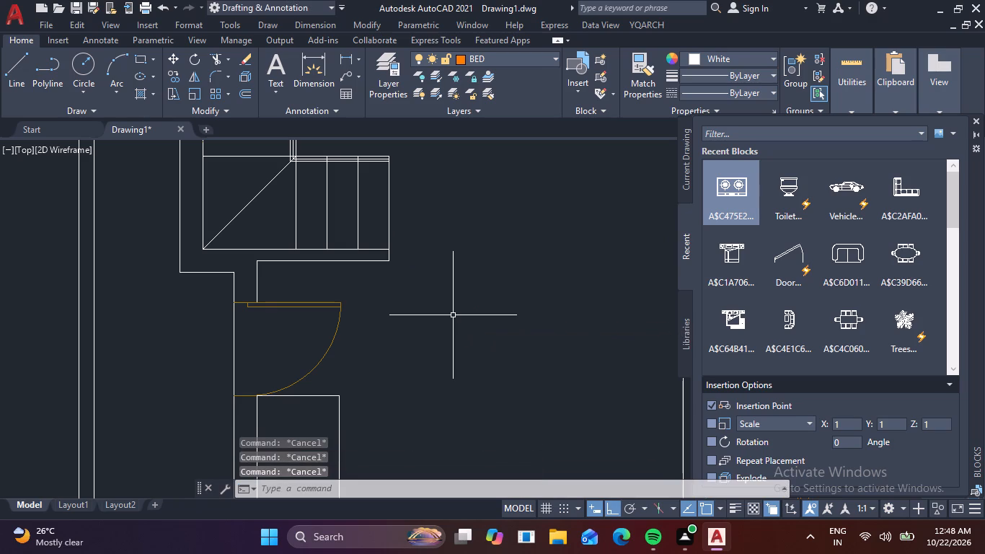
key("Escape")
Draw a line 4'-3" across above the kitchen door and 1'-2" up to the shortened wall's end, enclosing a narrow strip.
key("l")
key("space")
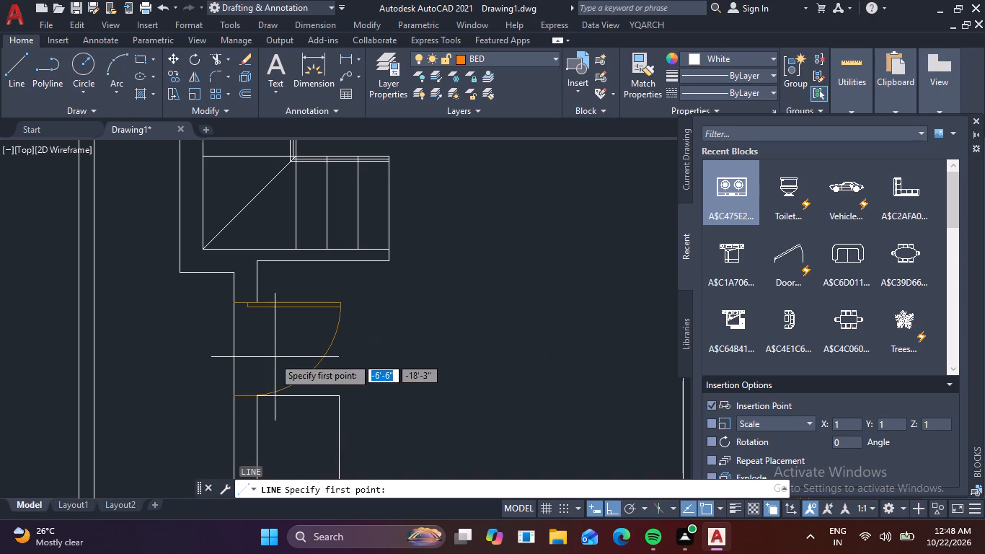
scroll(258, 333, "up", 1)
left_click(255, 276)
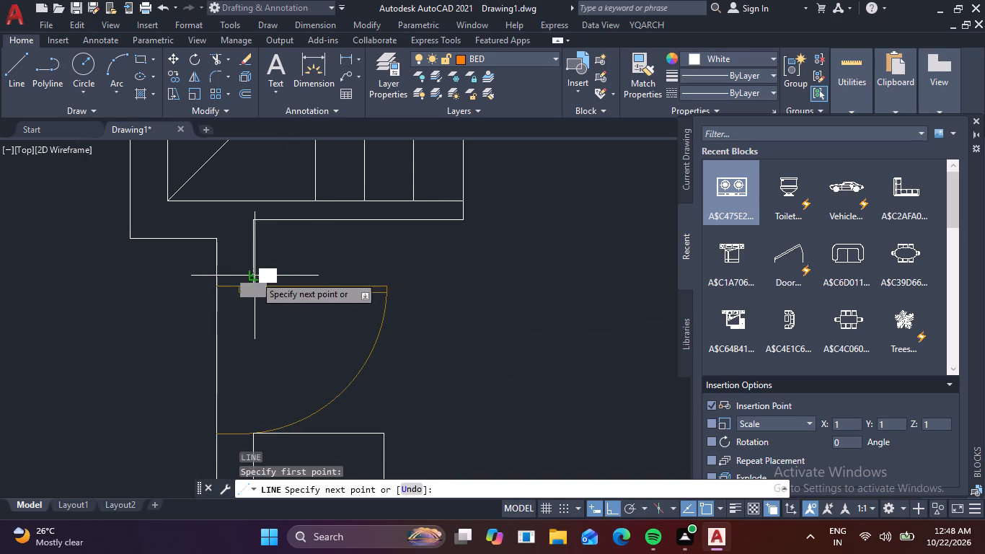
left_click(464, 276)
left_click(462, 219)
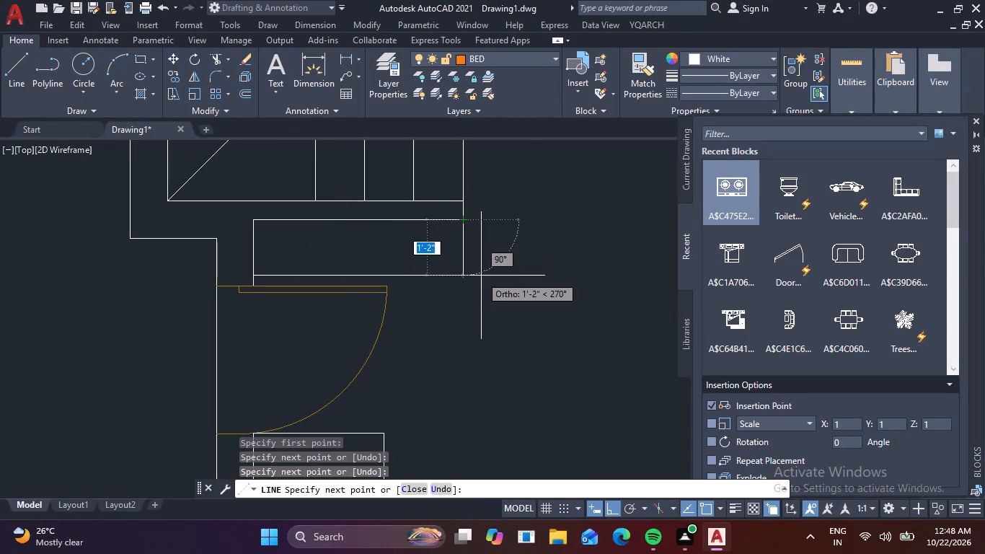
right_click(481, 276)
left_click(514, 299)
Copy the strip's short end line towards the kitchen door's wall as a fitted array of 15 items spanning about 4'-0".
scroll(354, 315, "up", 1)
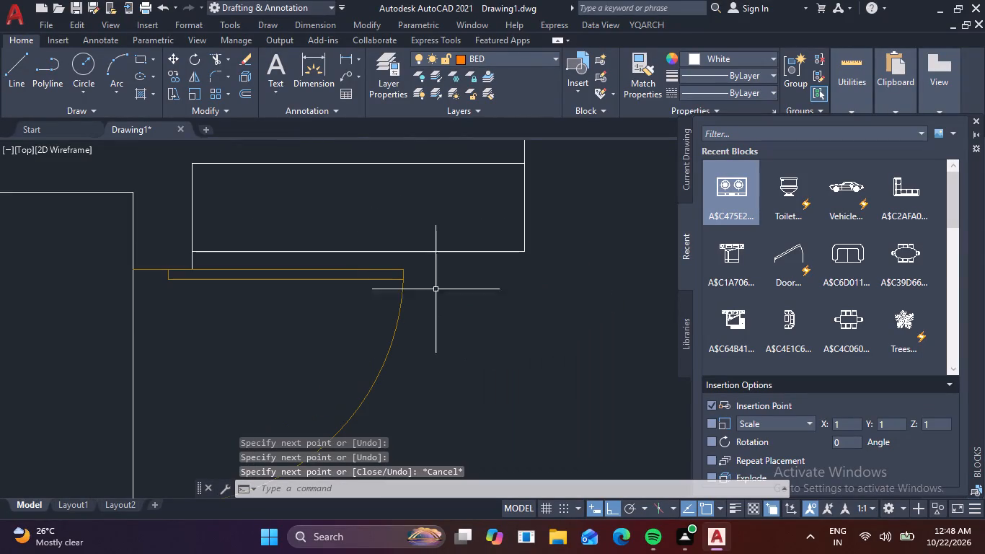
left_click(555, 231)
left_click(489, 221)
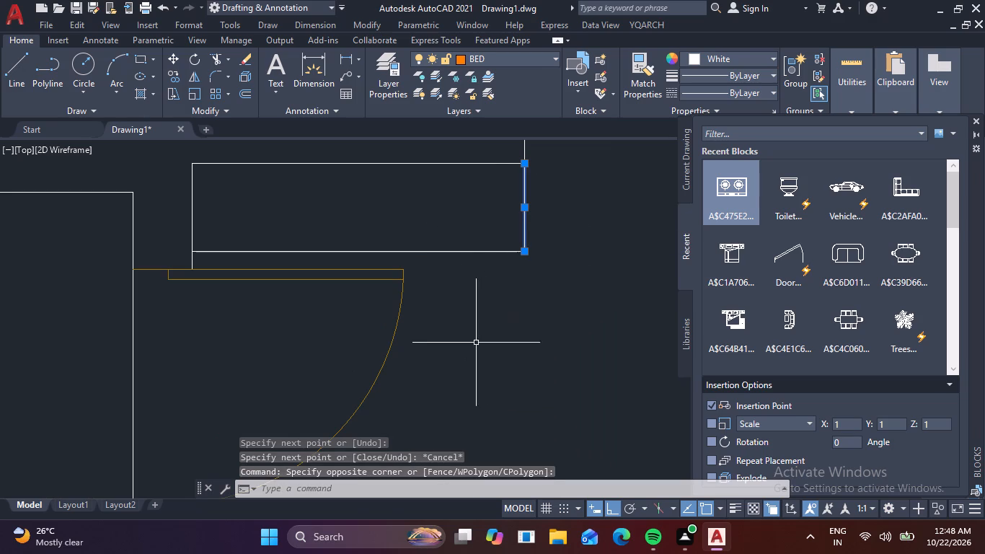
key("c")
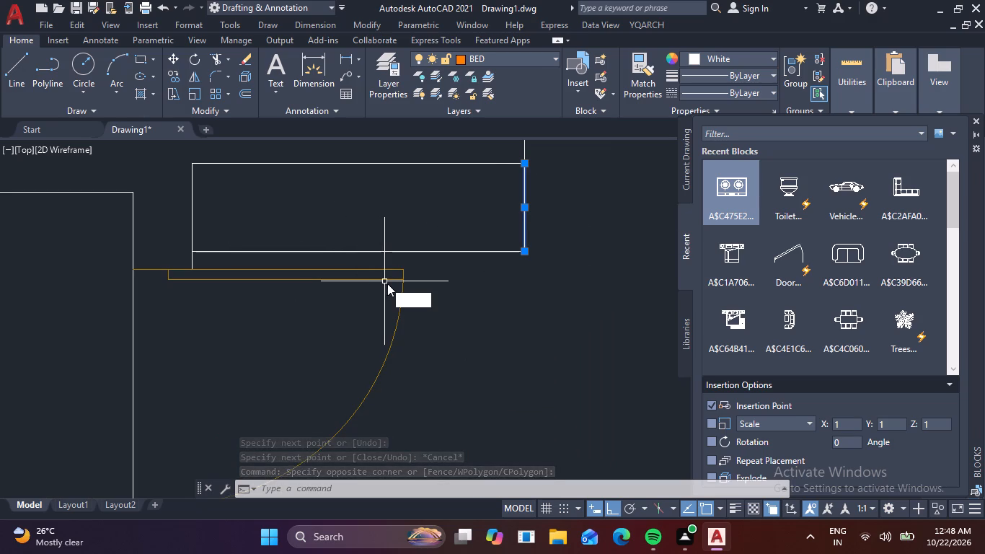
key("o")
key("space")
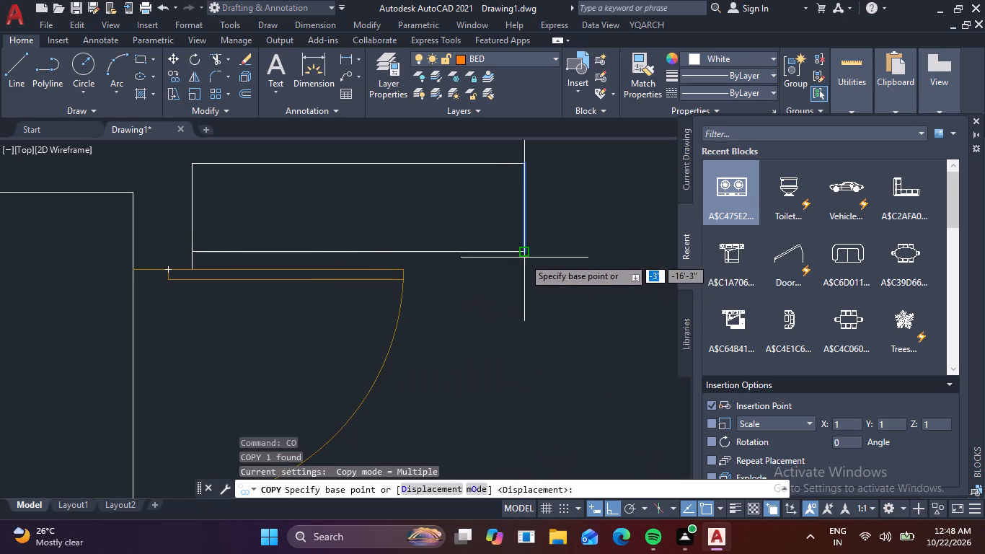
left_click(520, 253)
right_click(464, 260)
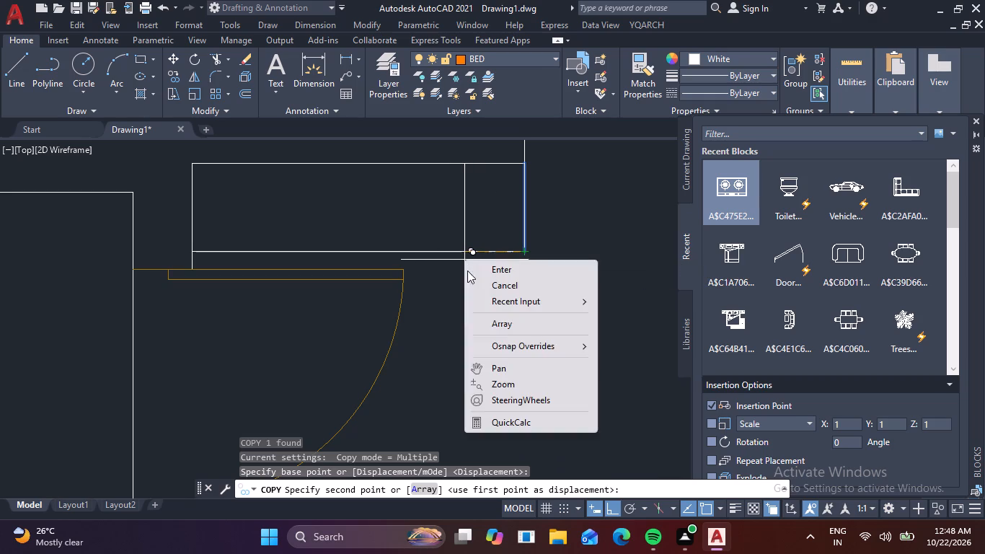
left_click(423, 495)
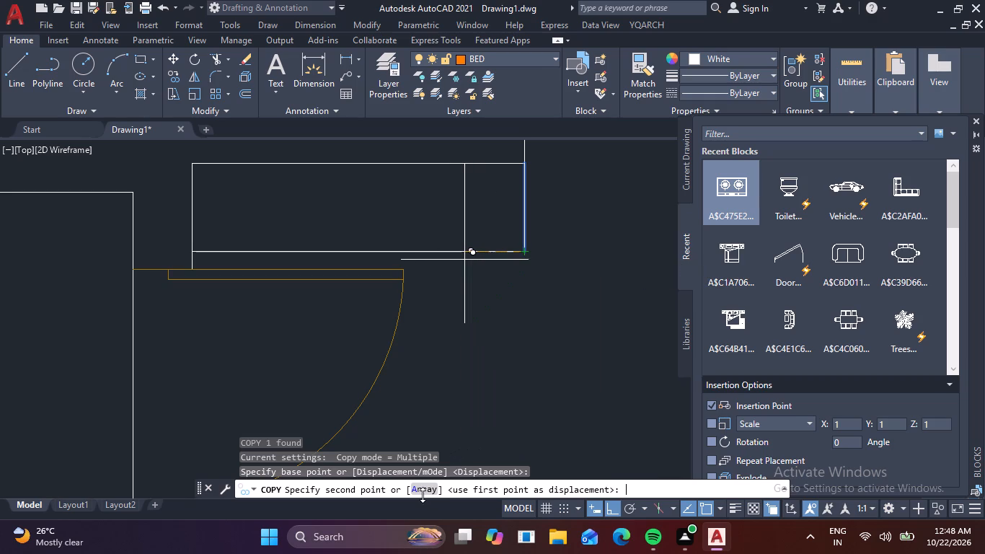
left_click(428, 491)
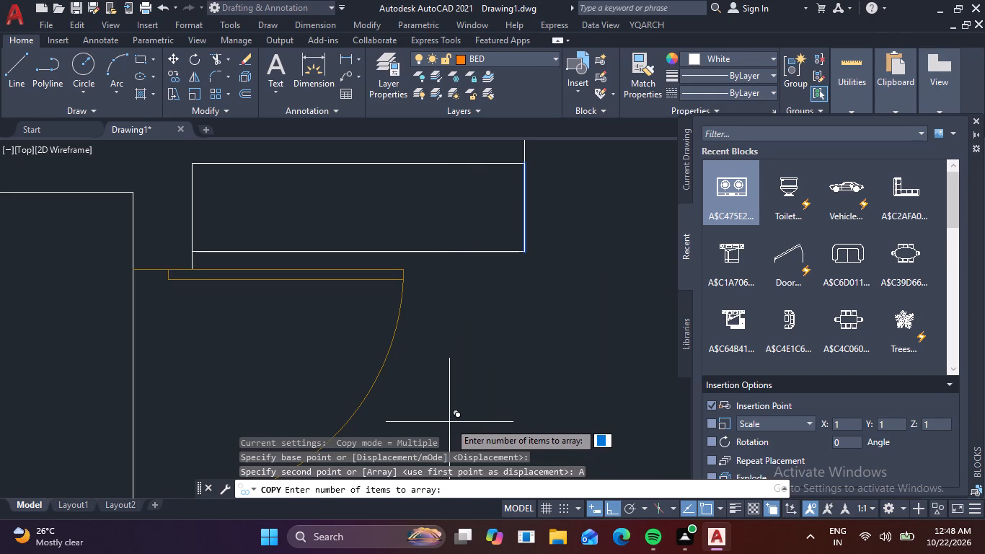
key("1")
key("5")
key("space")
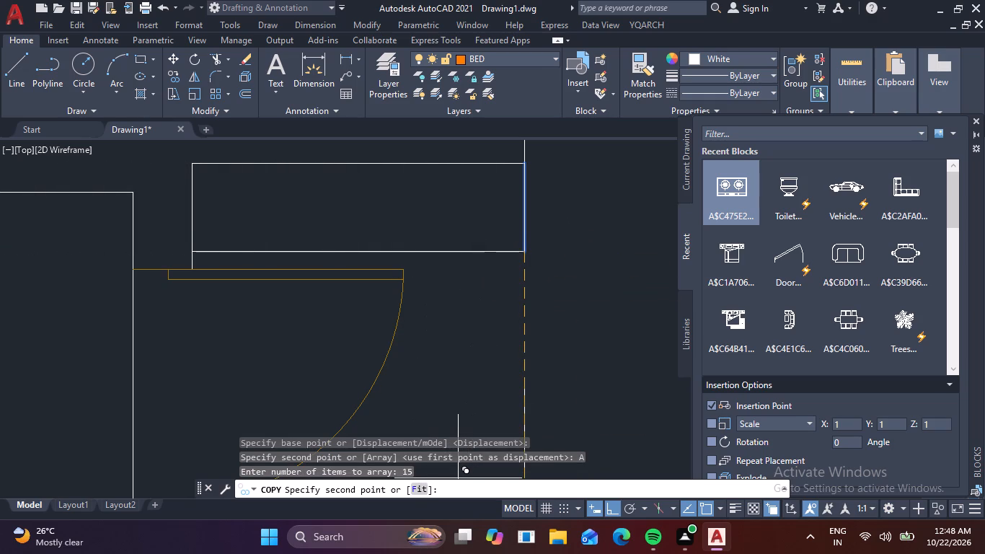
left_click(423, 496)
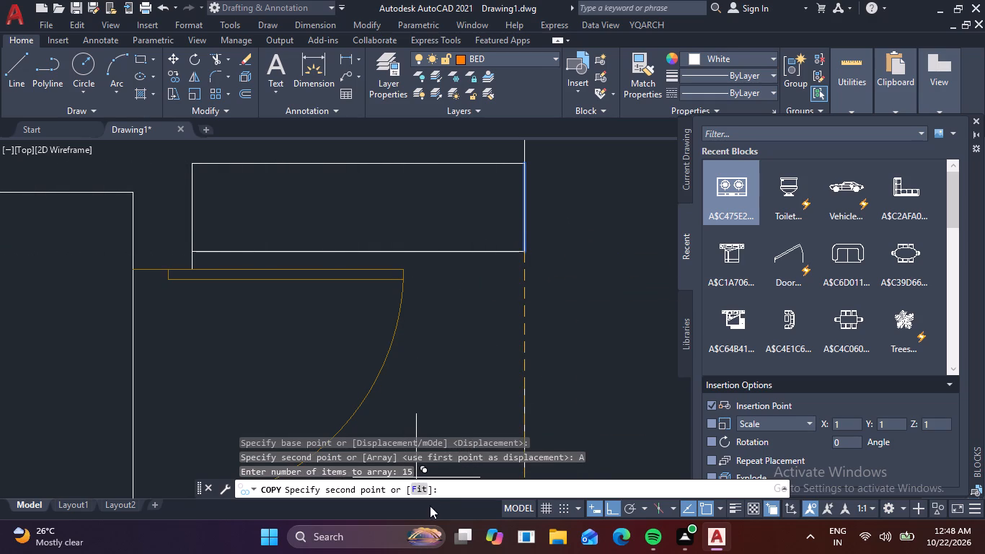
left_click(420, 492)
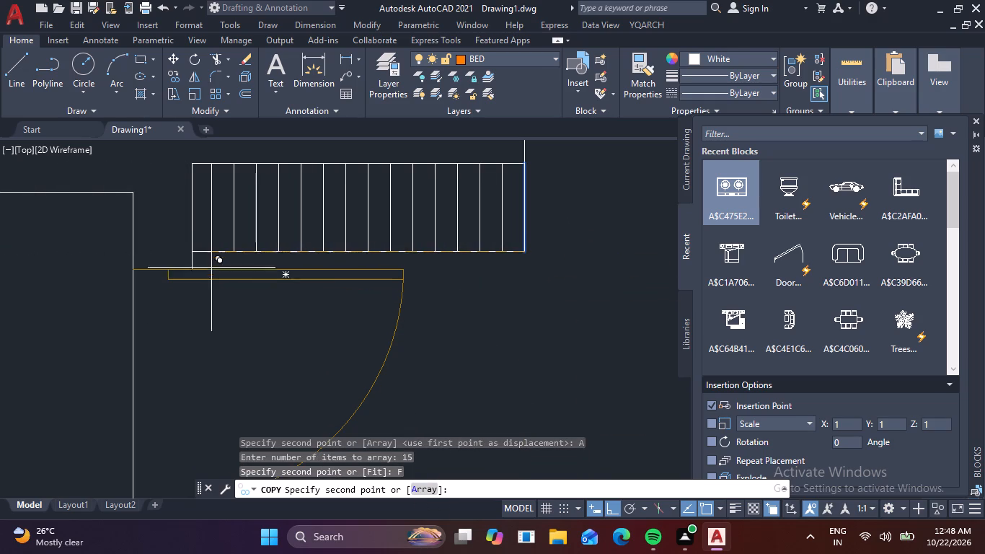
left_click(213, 258)
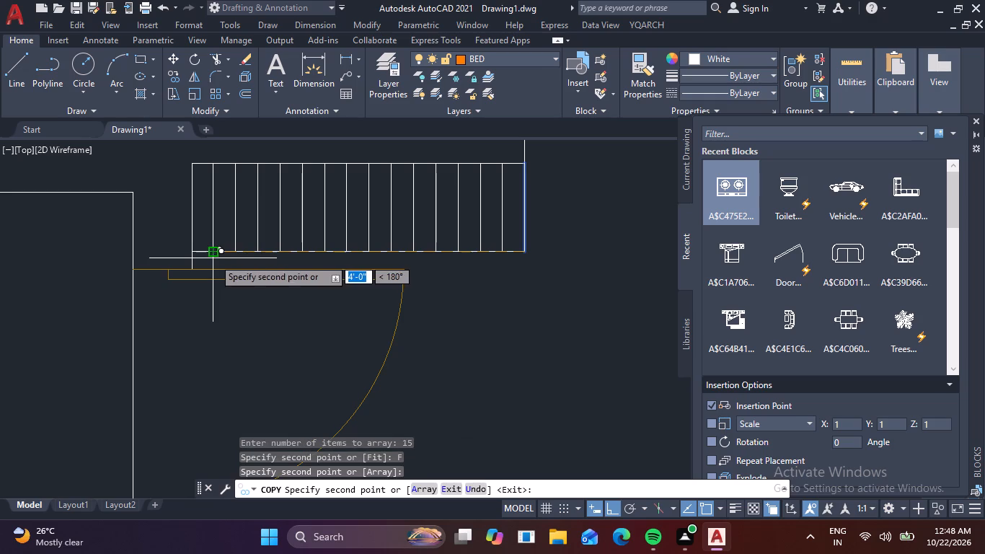
right_click(340, 254)
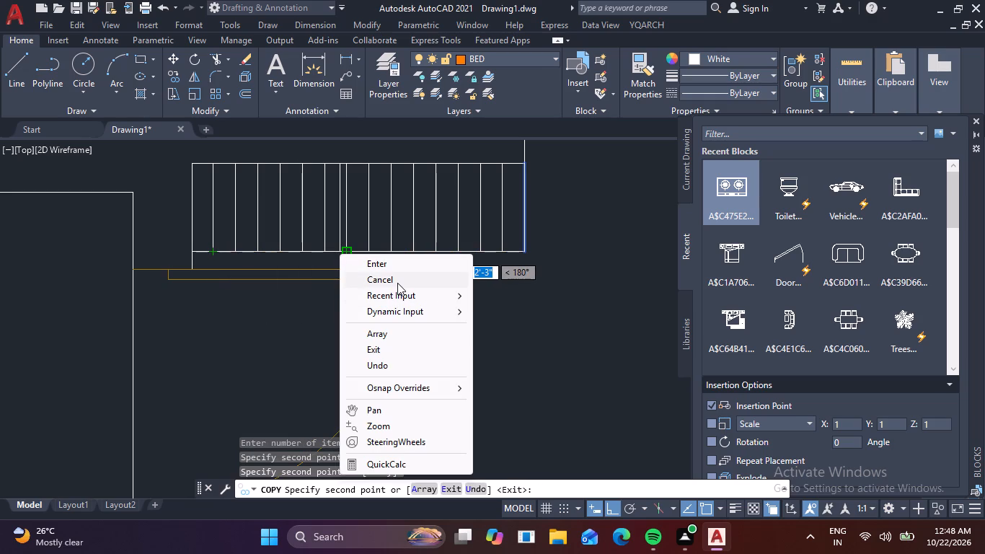
left_click(396, 278)
scroll(372, 311, "down", 1)
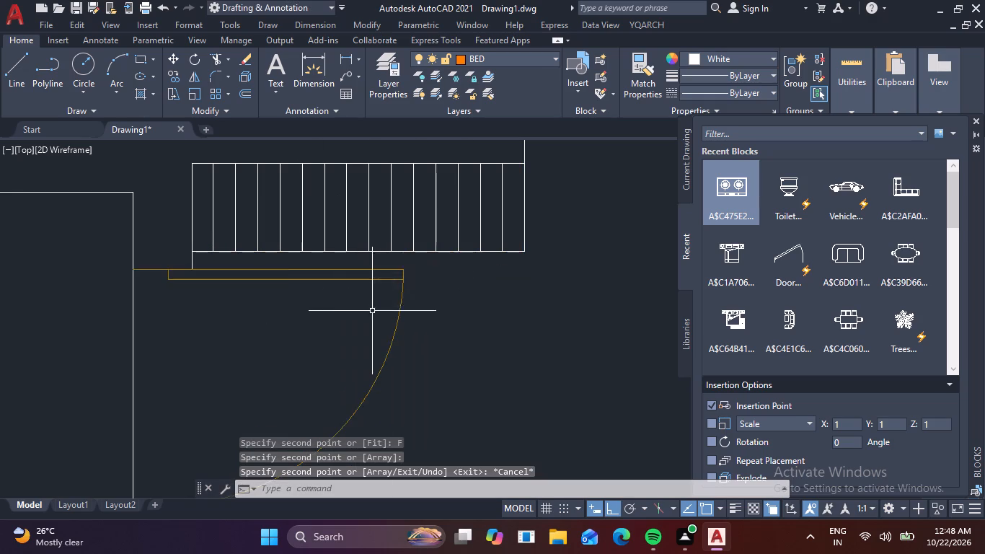
scroll(372, 311, "down", 1)
scroll(467, 313, "down", 2)
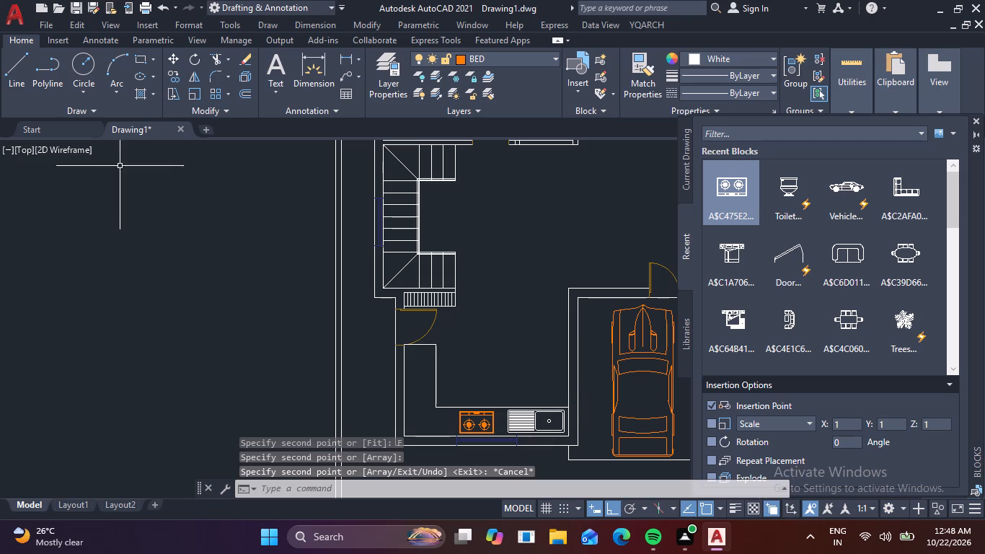
From the kitchen wall's upper corner beside the car porch, draw lines 4'-3" towards the staircase, 4'-4" down, and back to the wall.
left_click(17, 87)
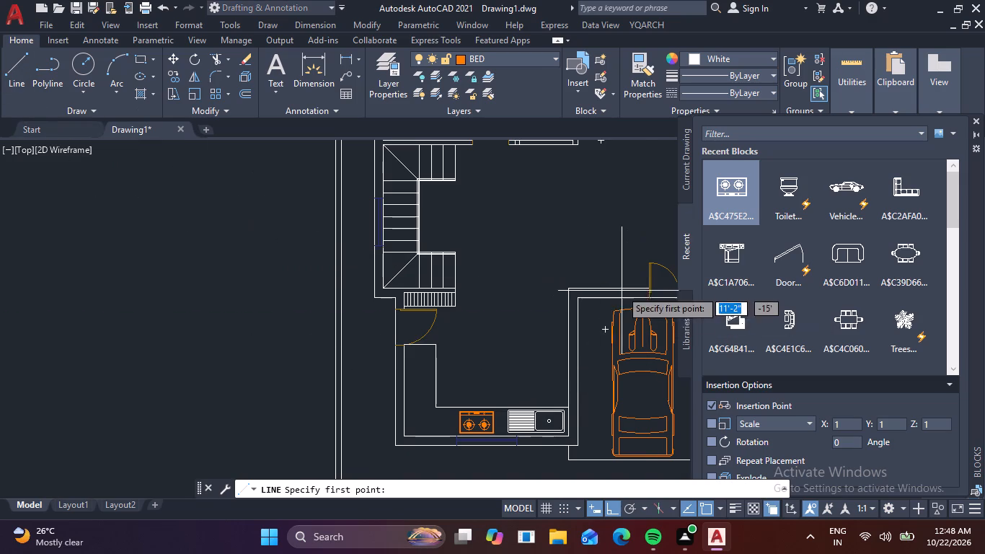
left_click(569, 293)
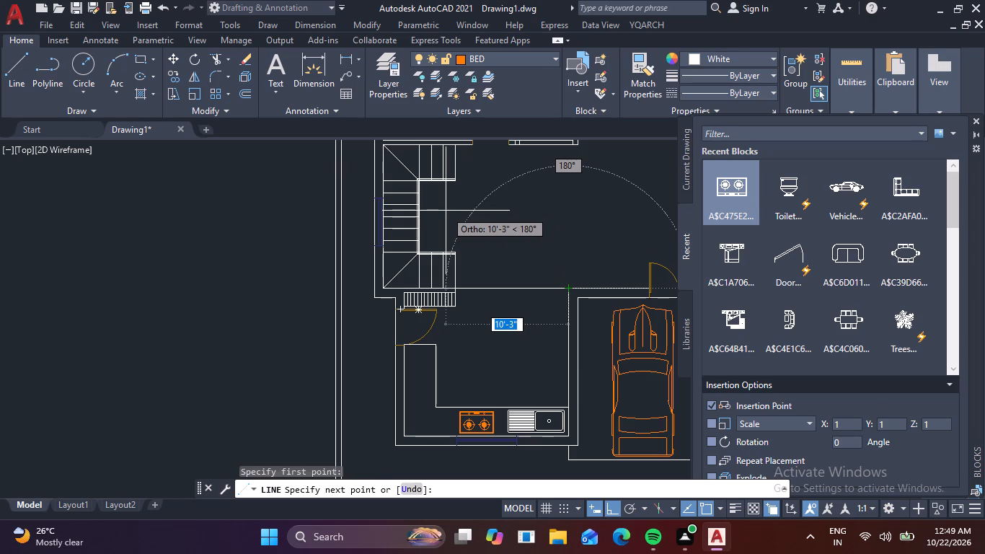
type("4'3")
key("Return")
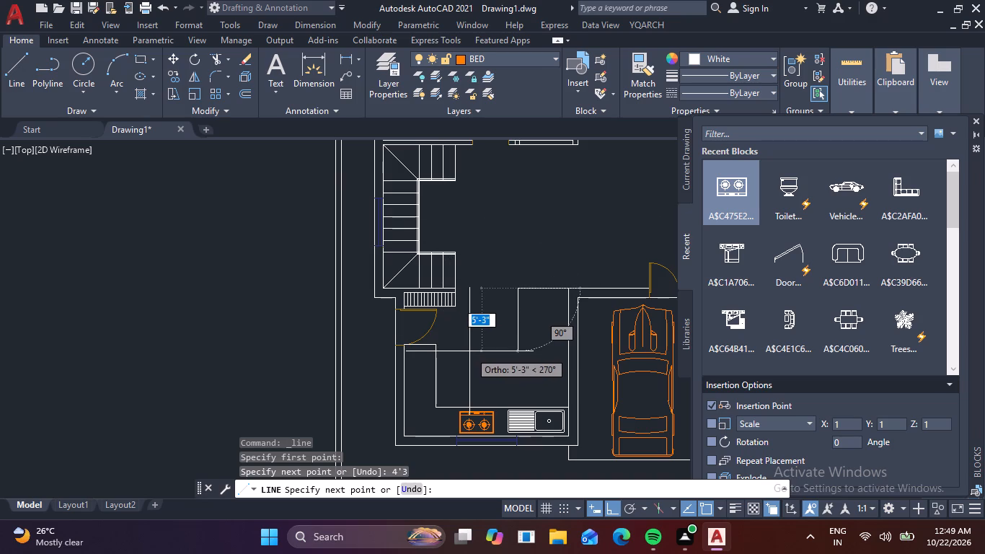
type("4'4")
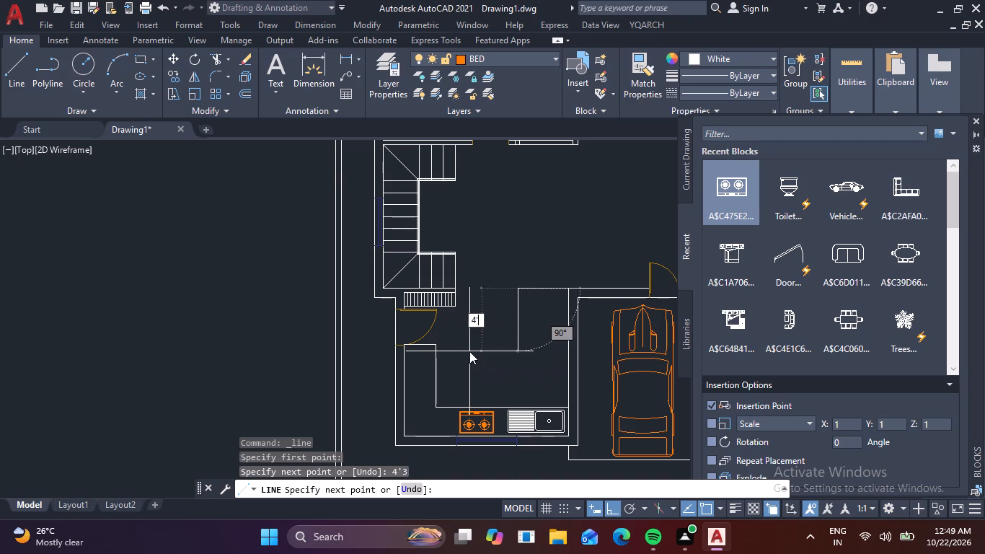
key("space")
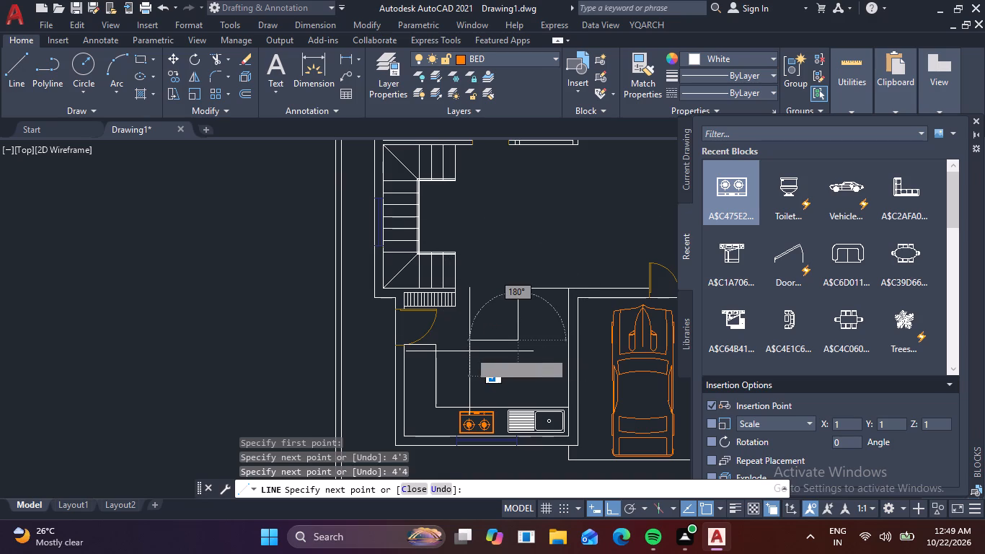
scroll(588, 341, "up", 2)
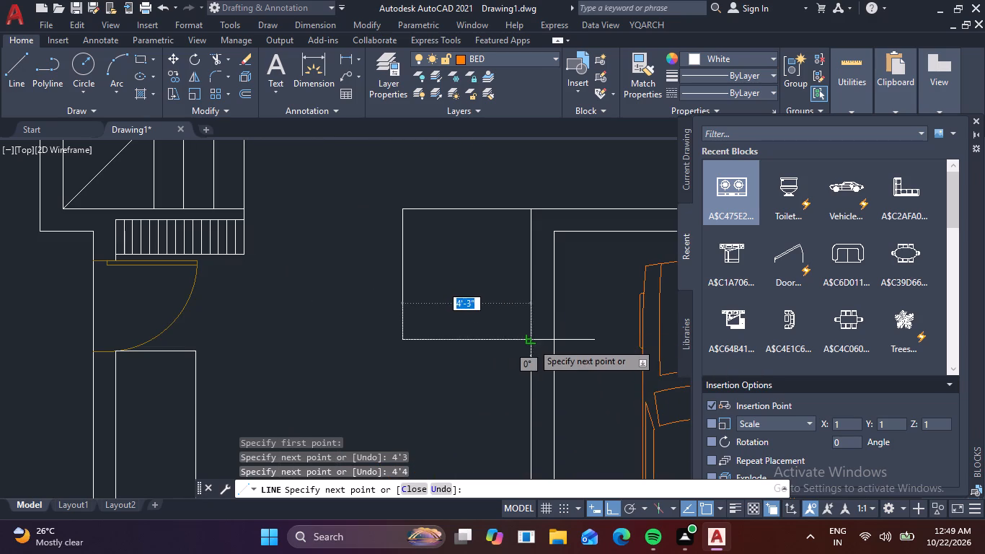
left_click(532, 343)
right_click(532, 343)
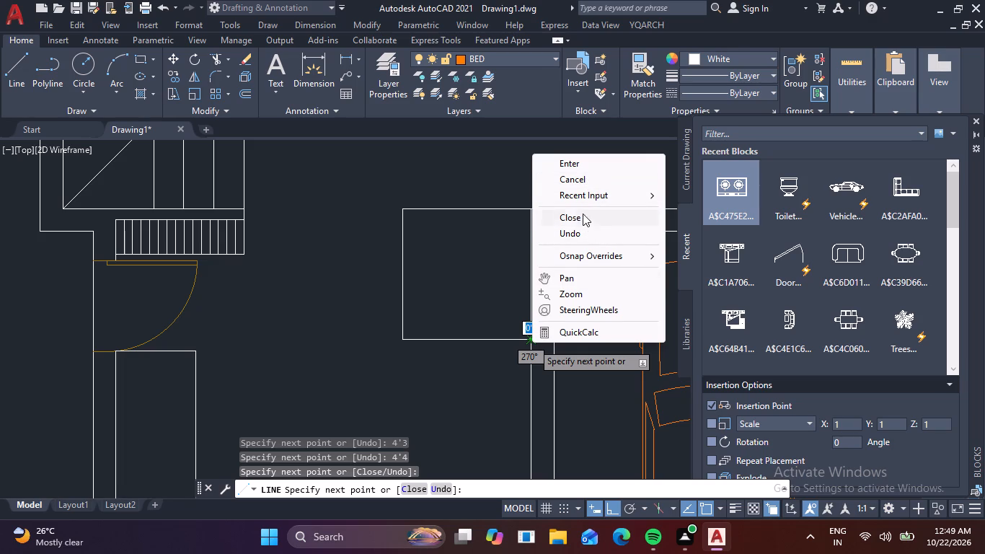
left_click(591, 179)
scroll(474, 340, "down", 3)
scroll(489, 342, "up", 1)
scroll(489, 342, "down", 1)
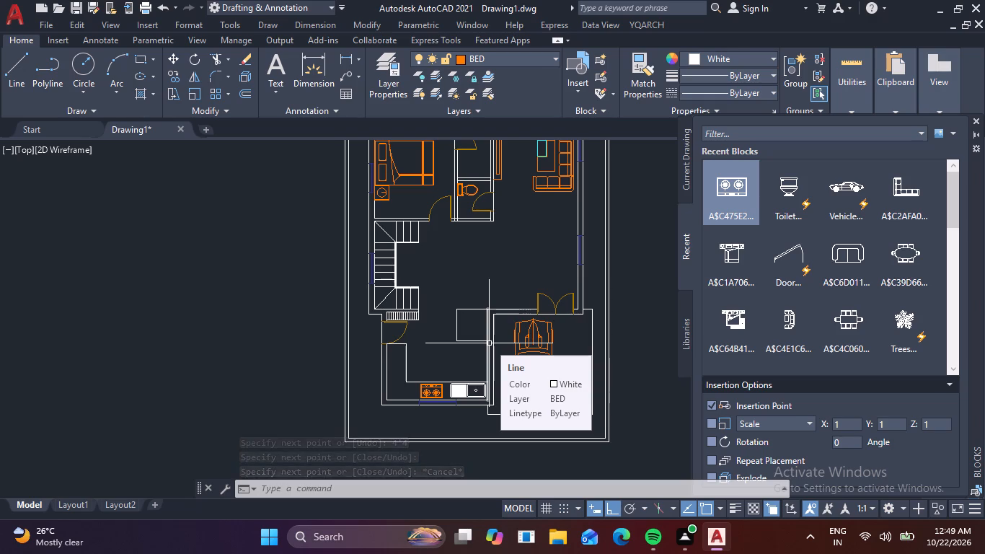
Add multiline text below the bed reading "GUST BEDROOM" with "11'-0"X13'6"" on a second line.
middle_click_drag(497, 307, 498, 388)
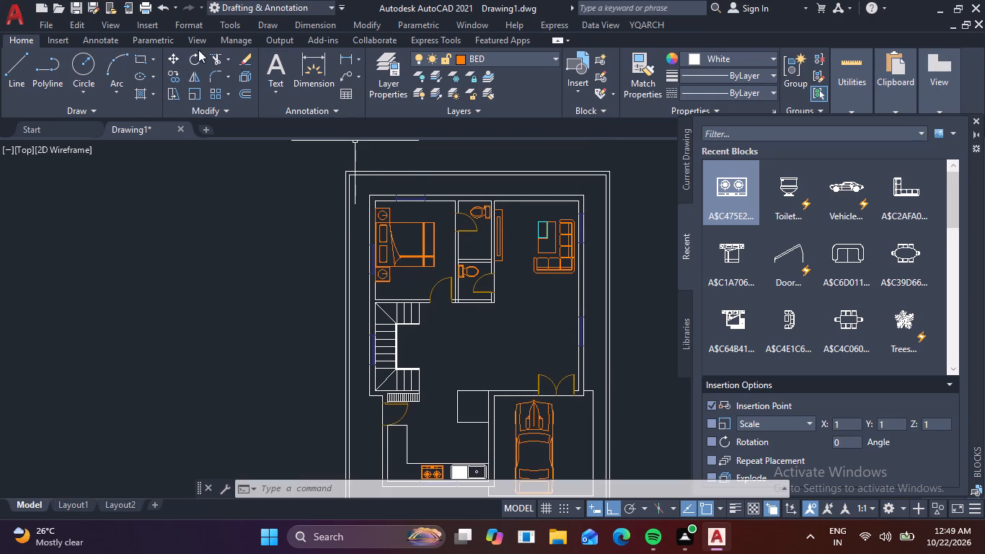
left_click(275, 68)
scroll(392, 257, "up", 2)
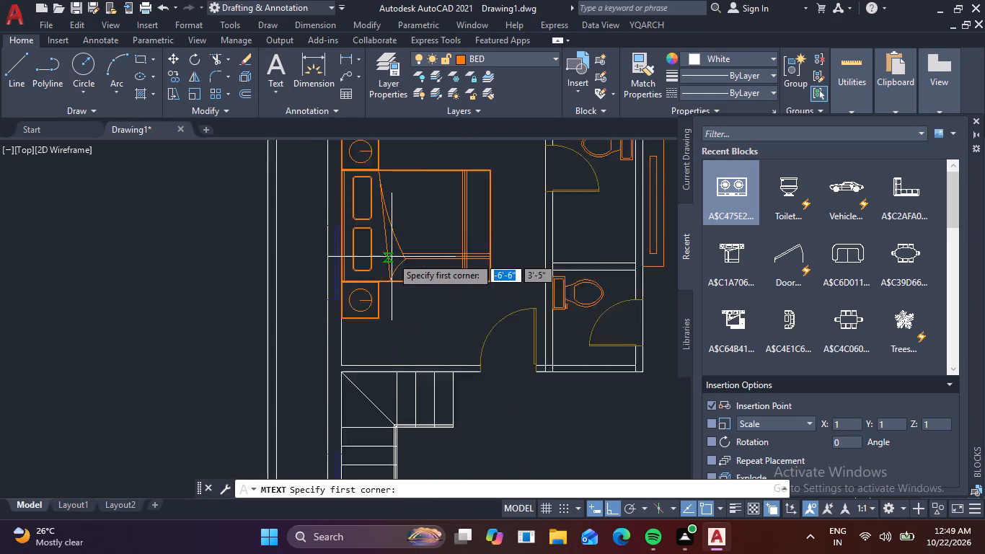
scroll(392, 257, "up", 1)
left_click(381, 313)
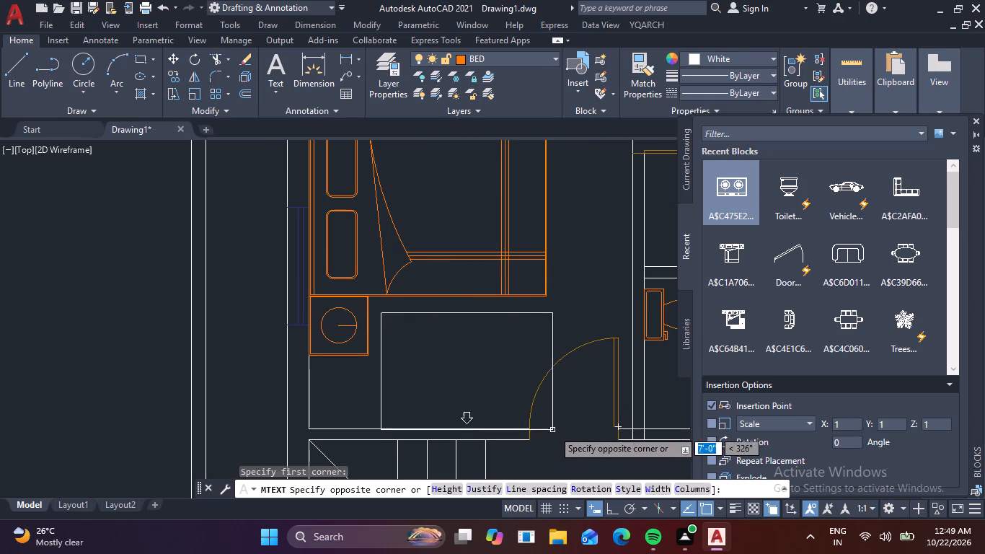
left_click(637, 423)
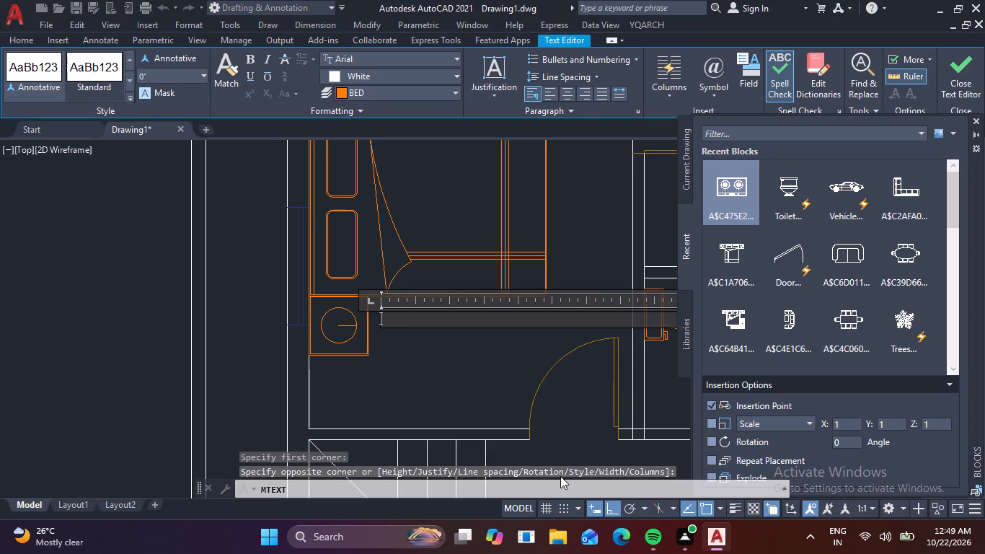
type("GUST")
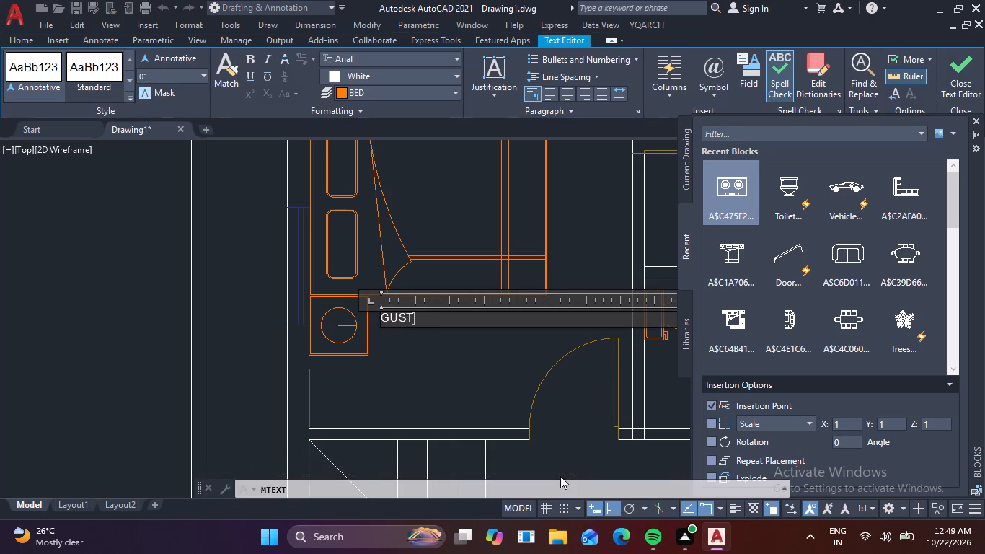
key("space")
type("BED")
type("ROOM")
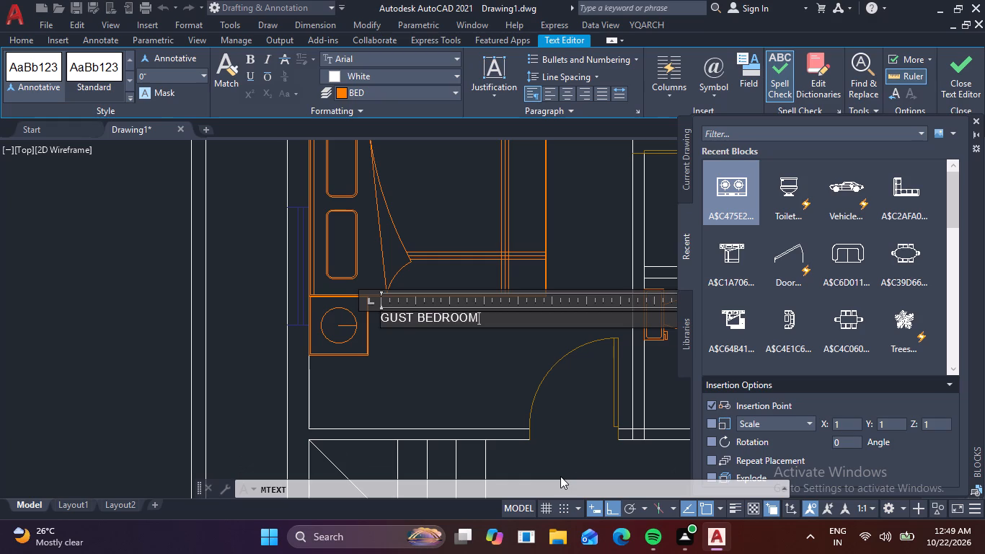
key("Return")
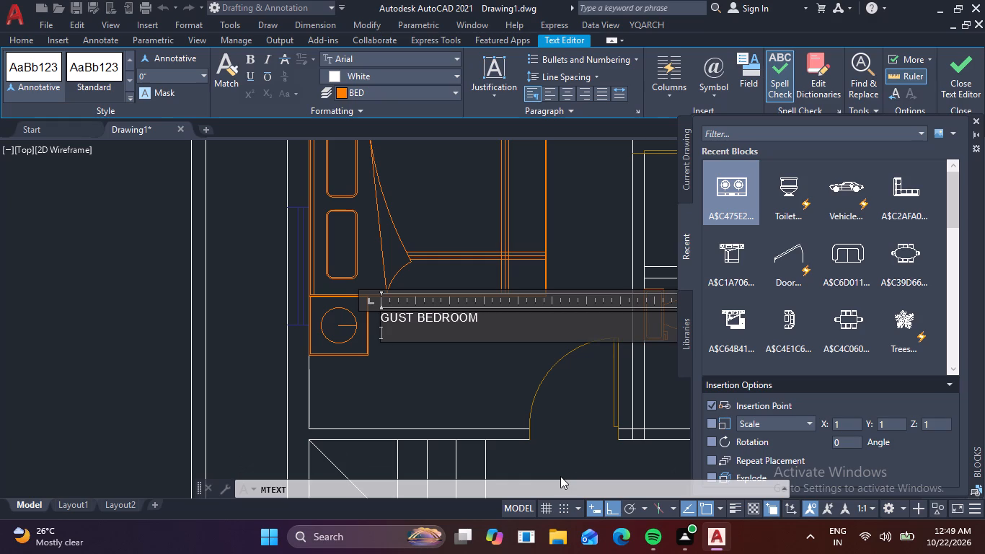
type("11'")
type("-0\"")
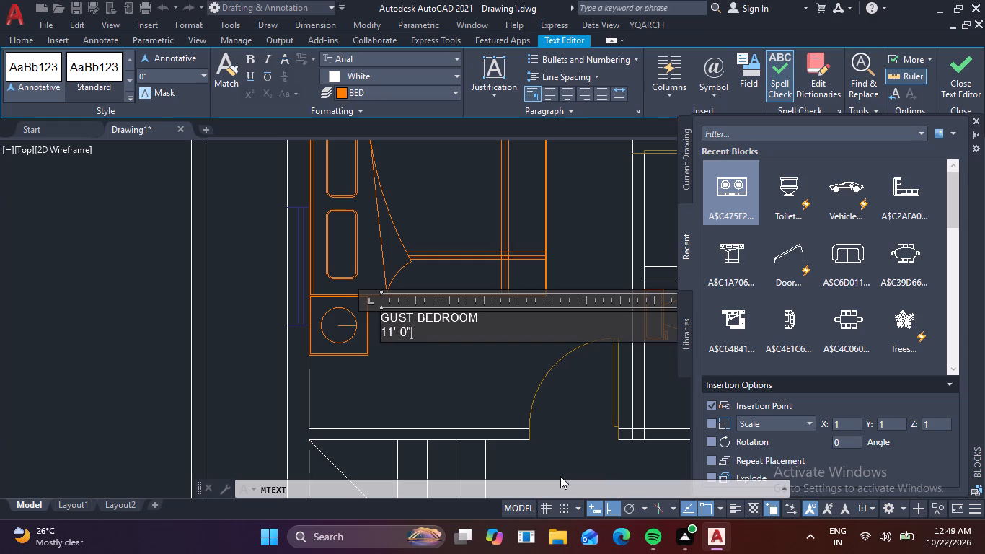
key("x")
type("13'")
type("6\"")
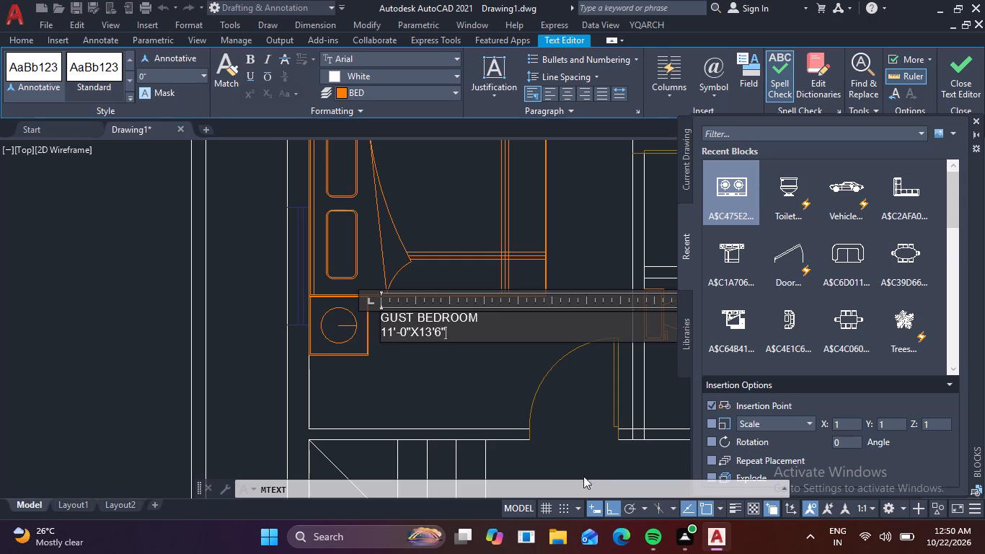
Set the height of both bedroom label lines to 7" and finish the text.
left_click_drag(468, 332, 440, 331)
left_click_drag(440, 331, 379, 321)
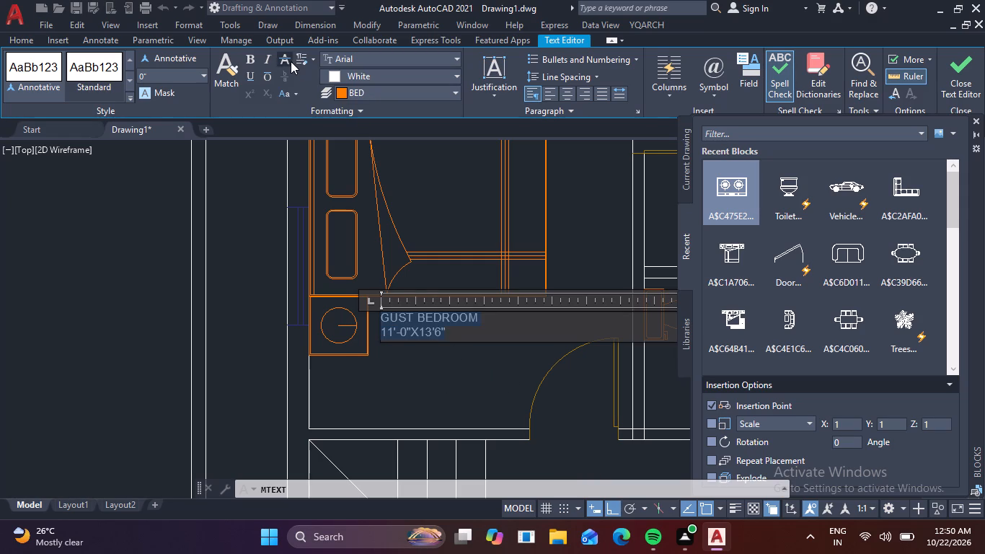
left_click(192, 76)
key("7")
key("Return")
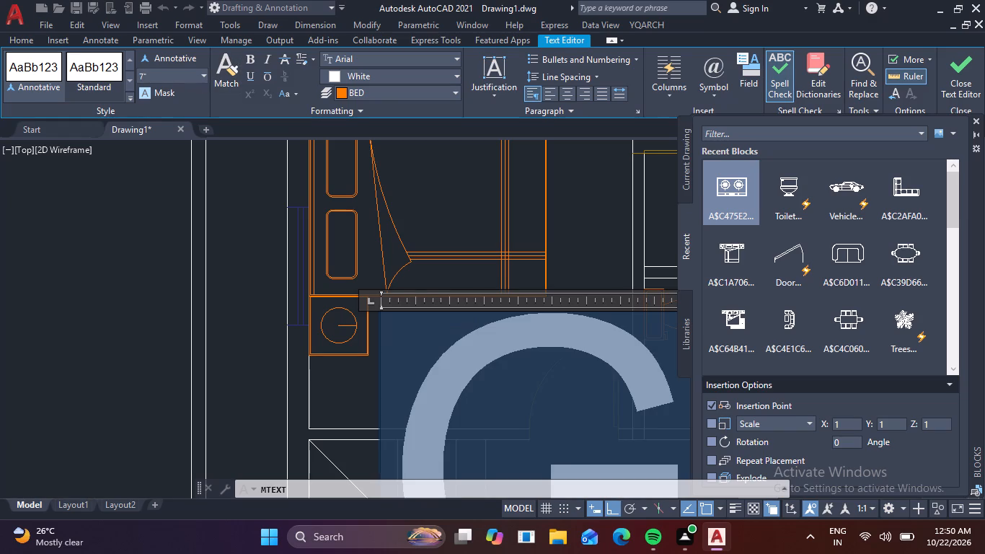
left_click(95, 187)
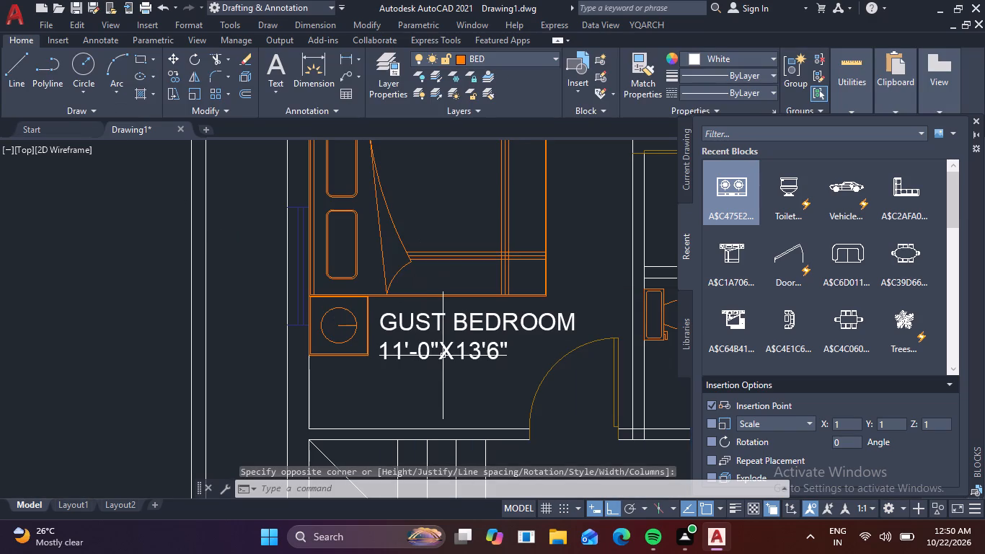
Centre-align both lines of the GUST BEDROOM label.
double_click(445, 356)
left_click_drag(533, 353, 363, 312)
left_click(570, 92)
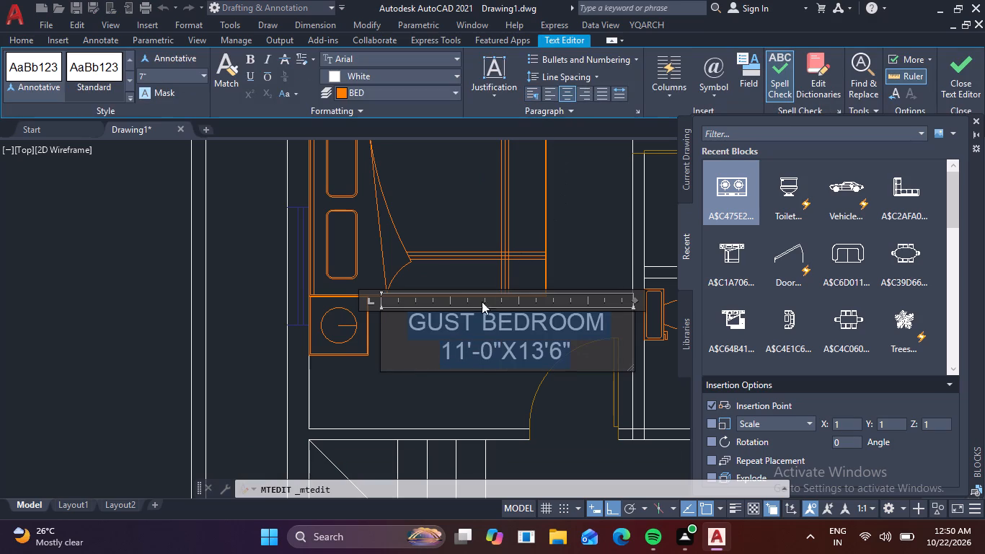
left_click(343, 395)
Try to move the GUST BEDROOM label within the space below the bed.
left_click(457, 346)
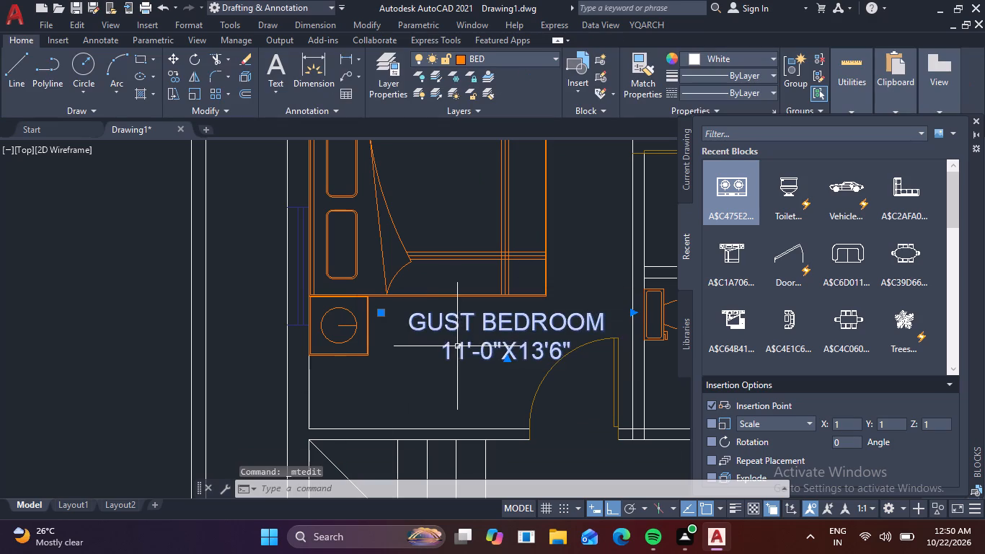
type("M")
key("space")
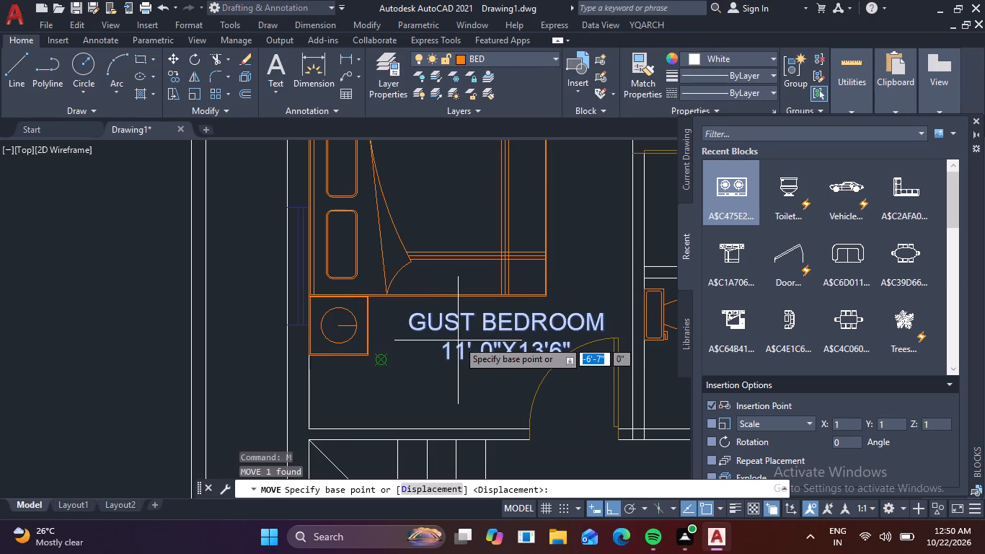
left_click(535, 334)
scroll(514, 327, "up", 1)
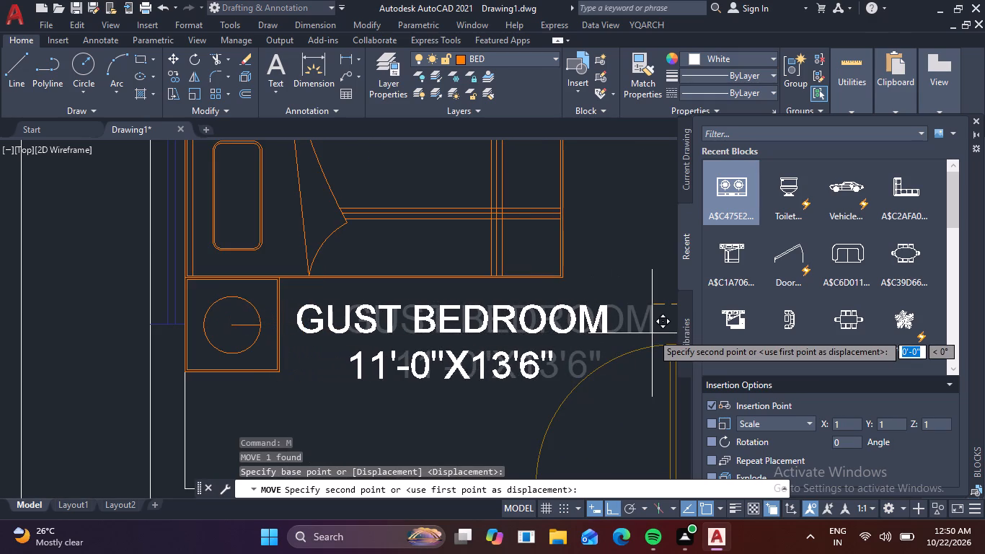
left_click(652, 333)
Place the GUST BEDROOM label in the clear space below the bed, between the bedside table and the door swing.
left_click(525, 320)
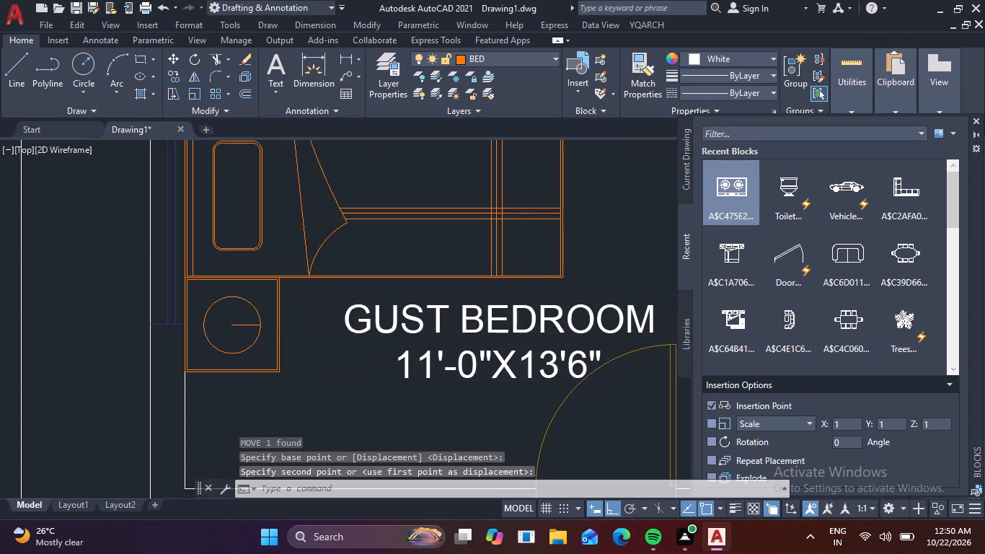
Copy the GUST BEDROOM label, with Ortho off, to below the sofa set and into the open hall beside the staircase.
left_click(476, 320)
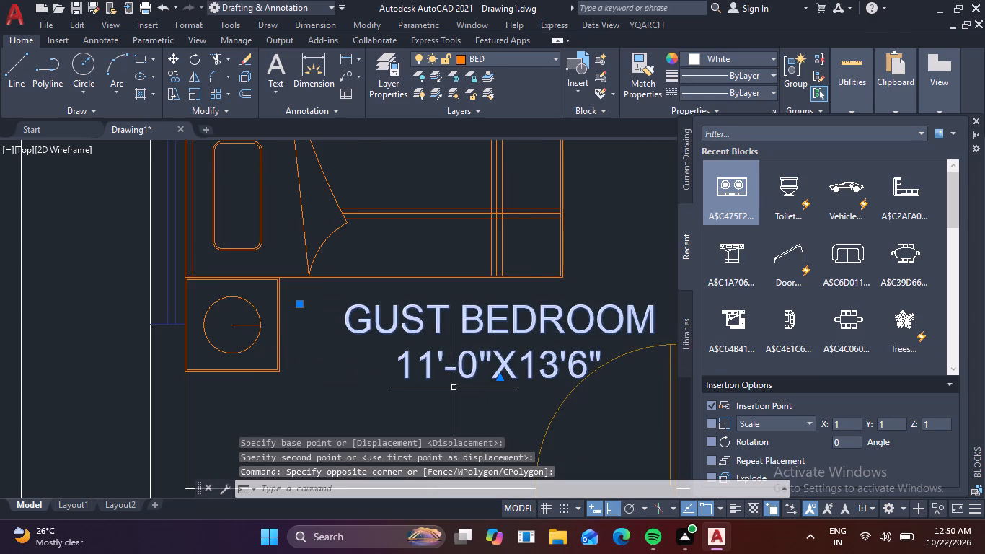
type("CO")
key("space")
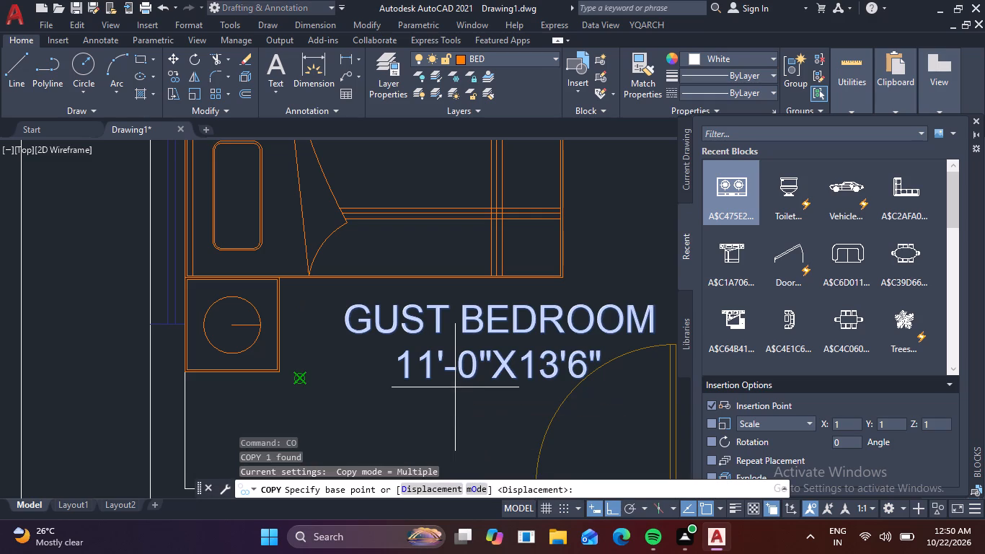
left_click(476, 339)
scroll(451, 371, "down", 2)
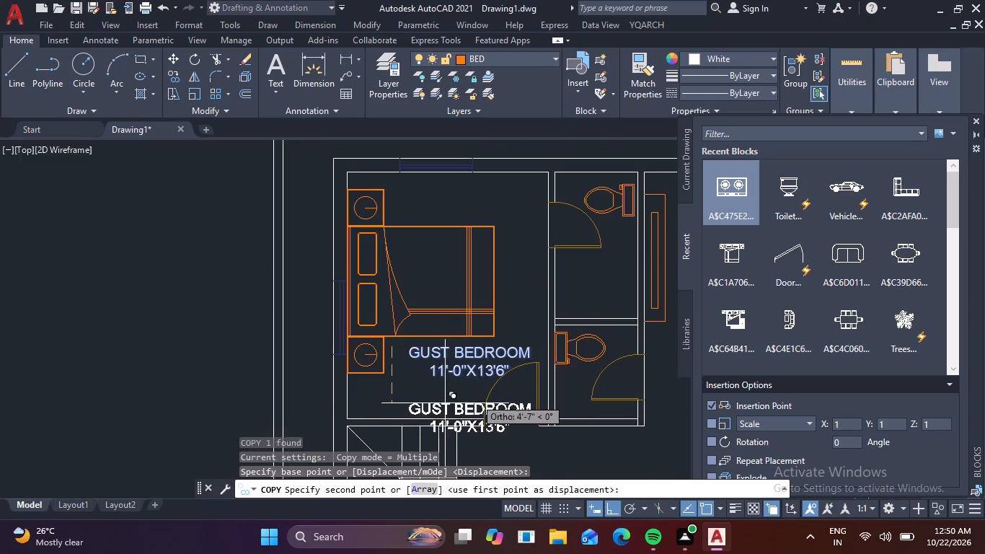
middle_click_drag(477, 398, 161, 405)
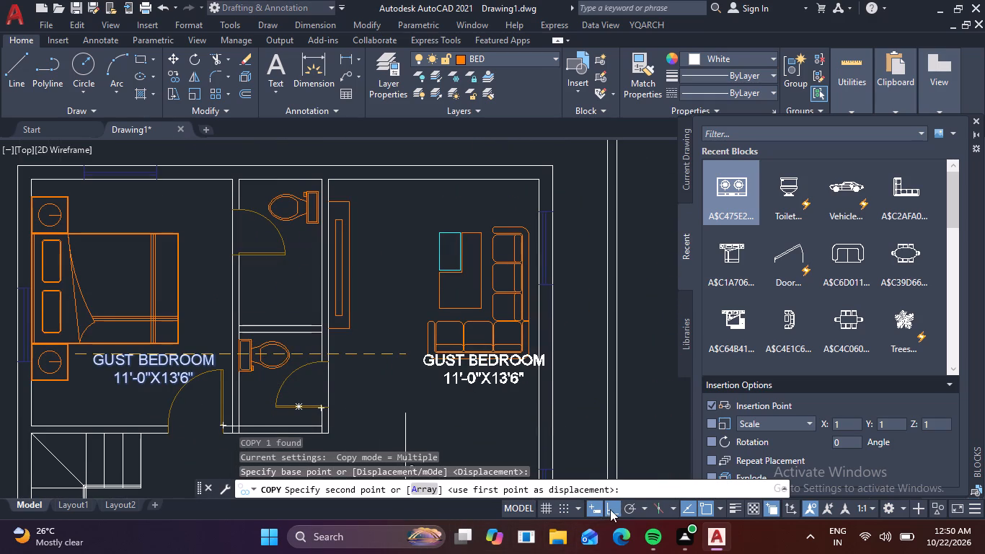
left_click(610, 509)
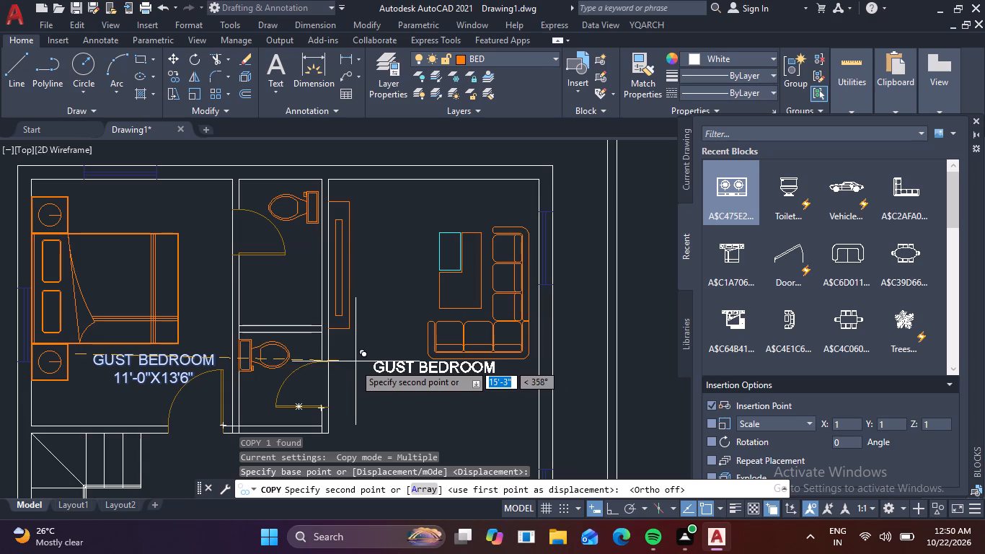
left_click(352, 367)
scroll(451, 416, "down", 2)
middle_click_drag(451, 420, 452, 333)
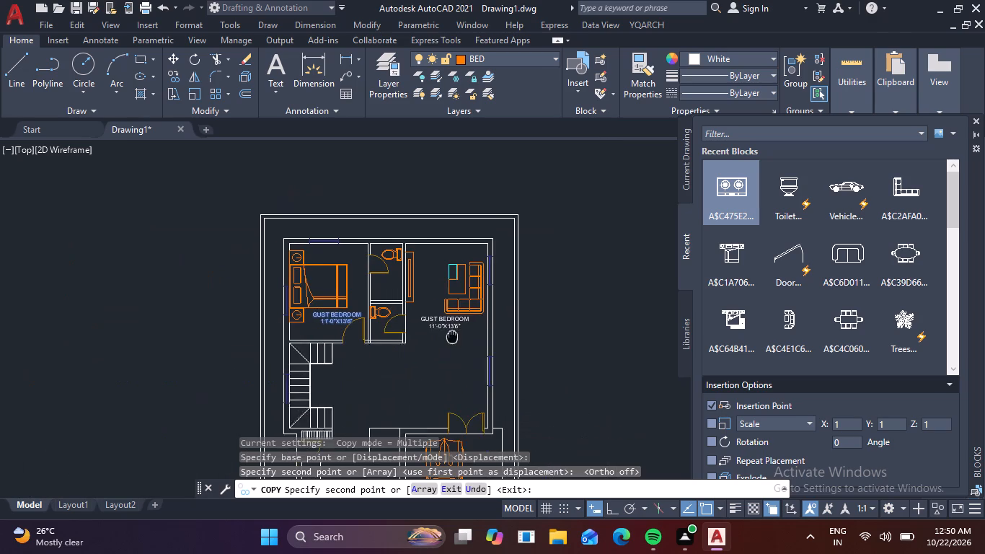
middle_click_drag(452, 333, 453, 311)
middle_click_drag(425, 370, 440, 315)
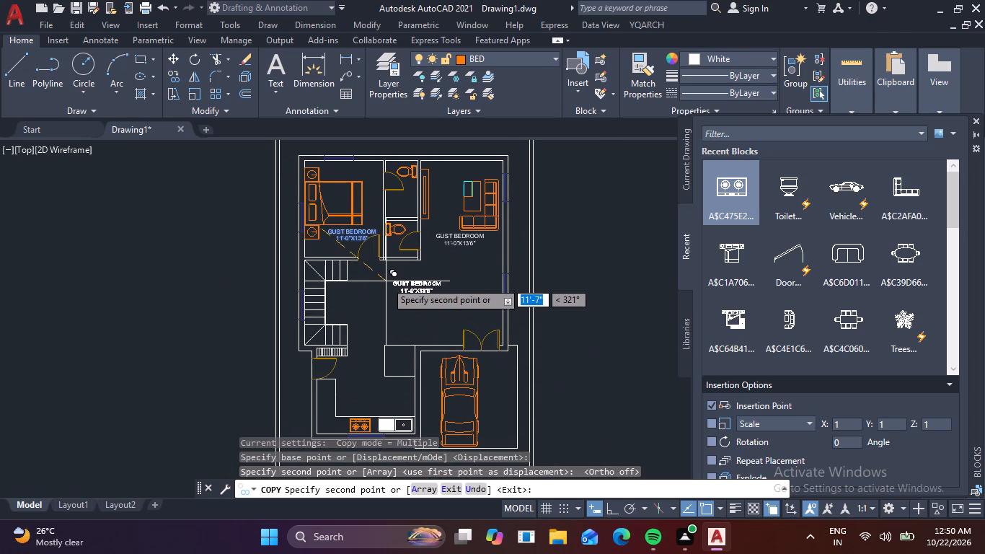
left_click(388, 285)
Place two more copies of the bedroom label, one beside the car in the porch and one in the kitchen.
middle_click_drag(438, 369, 438, 307)
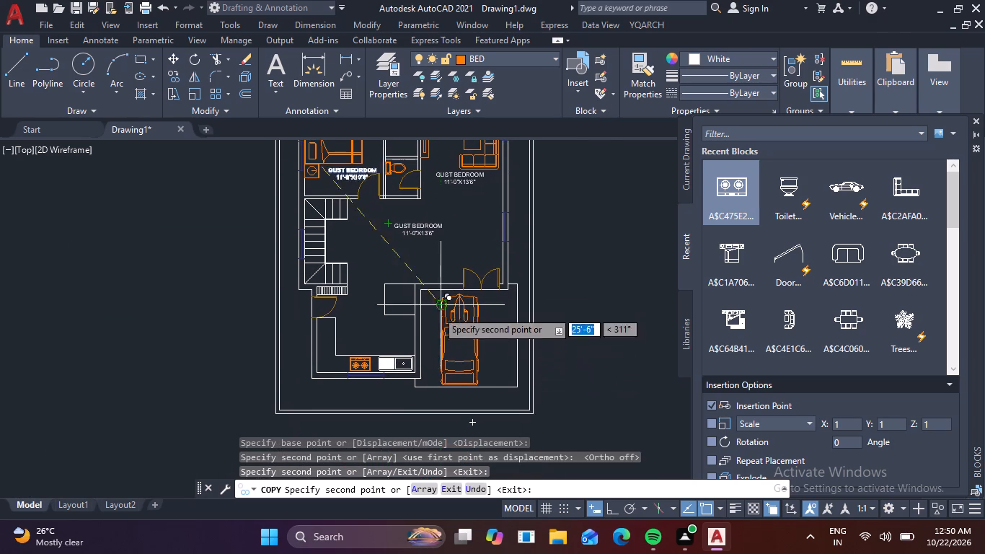
scroll(454, 356, "up", 2)
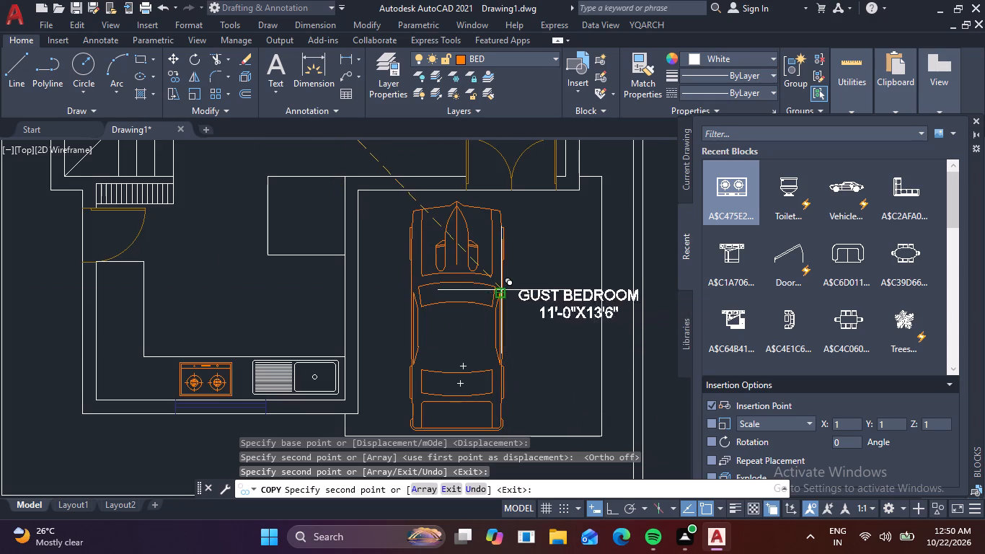
left_click(500, 290)
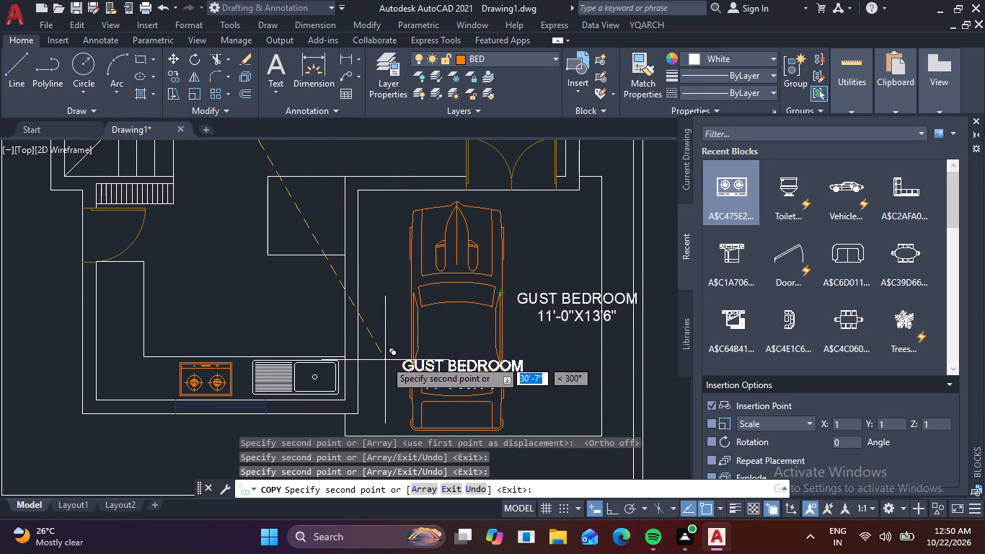
middle_click_drag(344, 351, 477, 328)
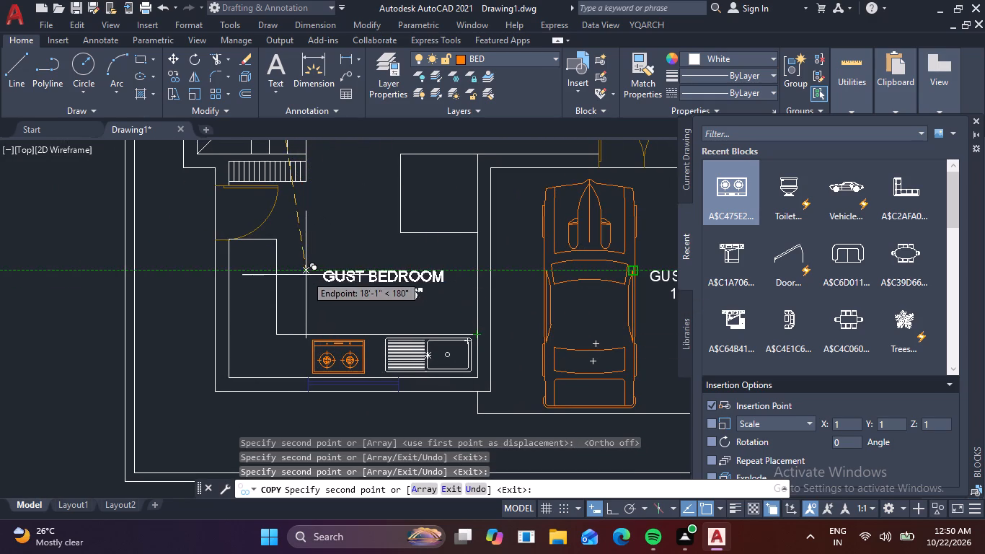
left_click(306, 275)
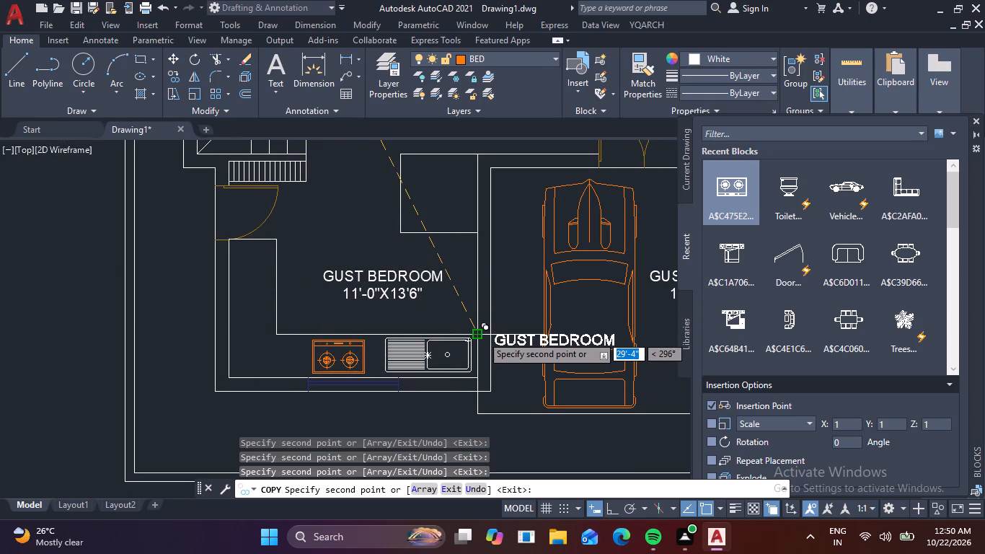
key("Escape")
key("Escape")
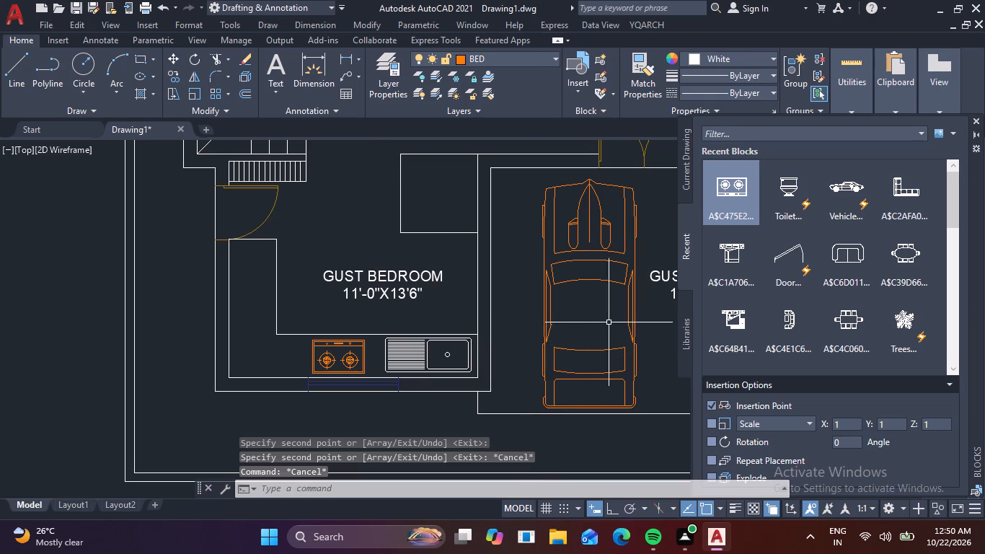
Replace both lines of the label copy beside the car with "PORTICO".
middle_click_drag(608, 322, 407, 325)
double_click(492, 296)
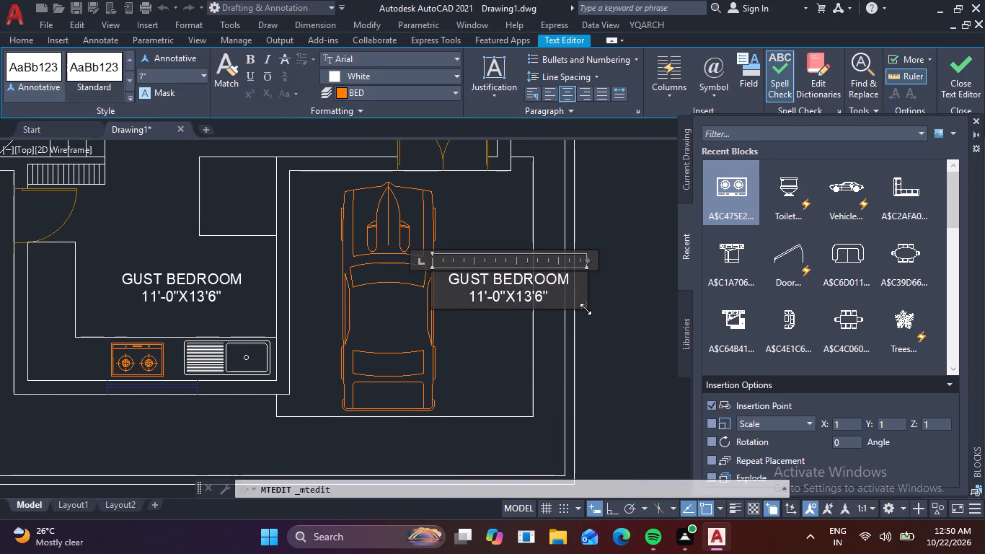
left_click(564, 296)
key("BackSpace")
key("BackSpace")
key("BackSpace")
key("BackSpace")
key("BackSpace")
key("BackSpace")
key("BackSpace")
key("BackSpace")
key("BackSpace")
key("BackSpace")
key("BackSpace")
key("BackSpace")
key("BackSpace")
key("BackSpace")
key("BackSpace")
key("BackSpace")
key("BackSpace")
key("BackSpace")
key("BackSpace")
key("BackSpace")
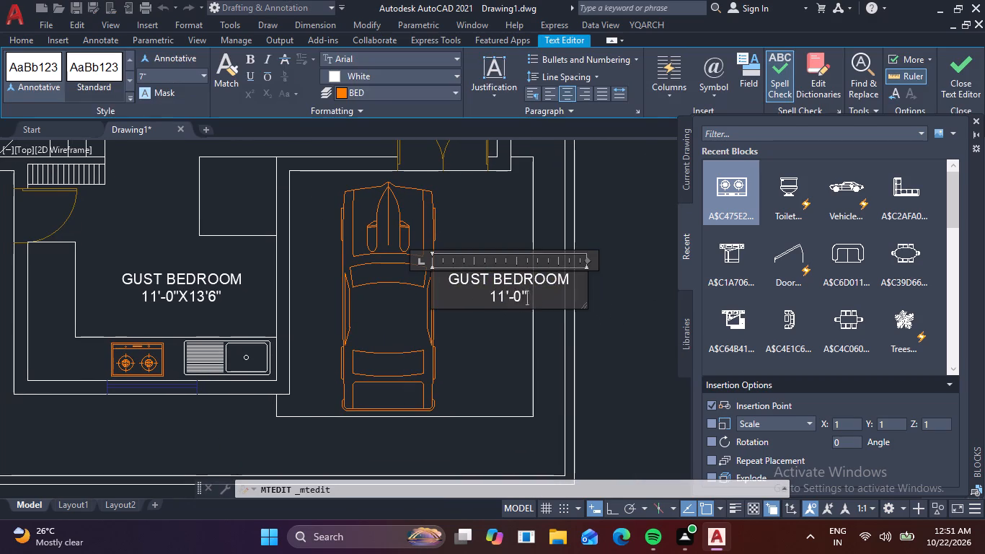
key("BackSpace")
key("BackSpace")
key("BackSpace")
key("BackSpace")
key("BackSpace")
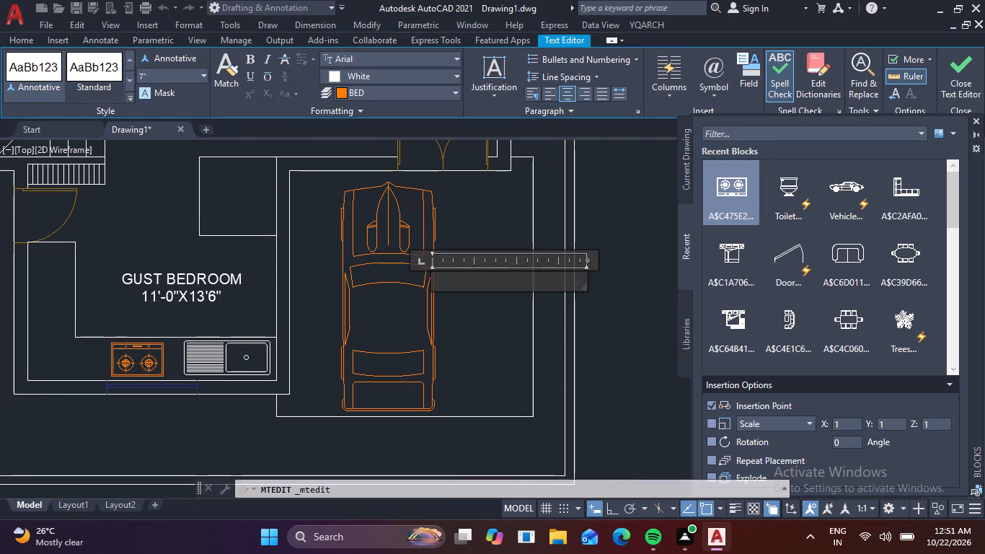
type("POR")
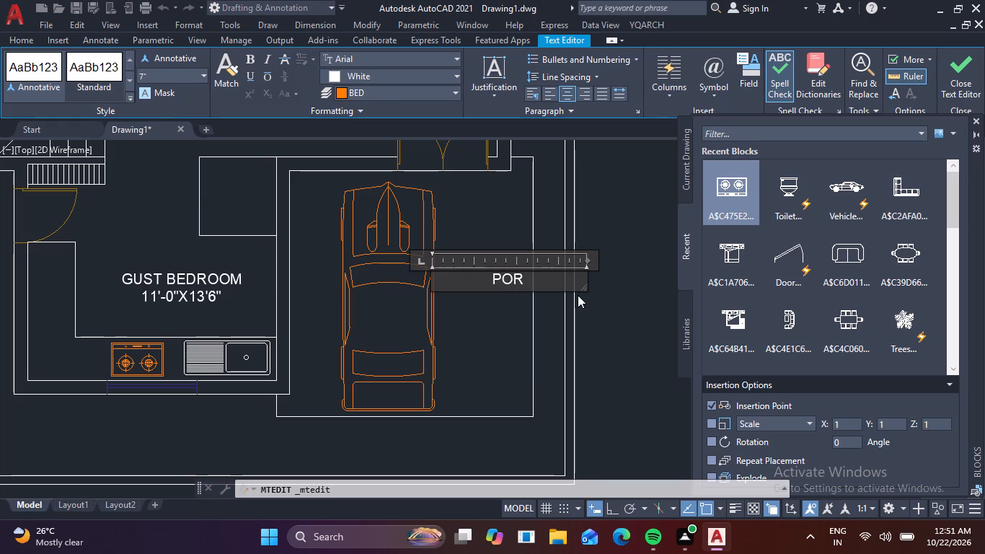
type("TI")
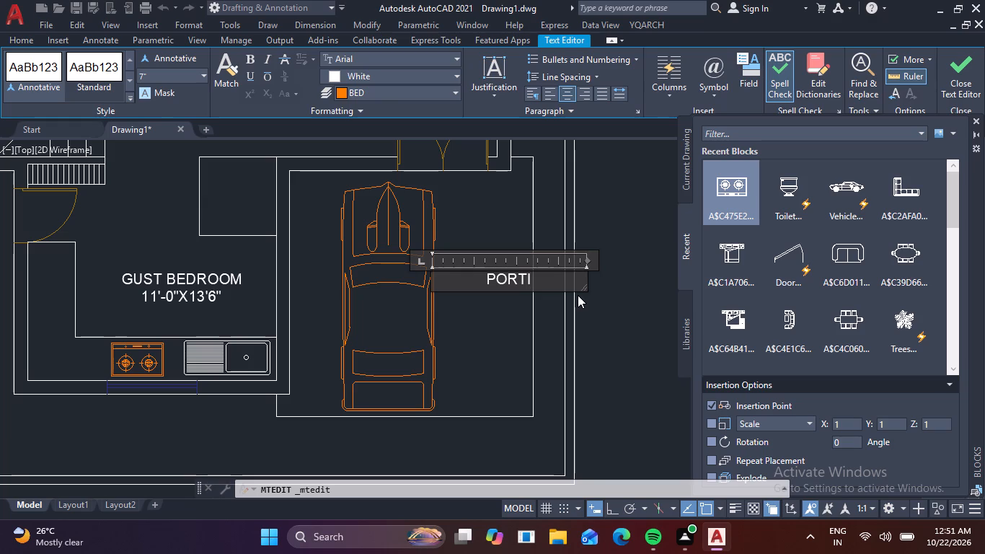
type("CO")
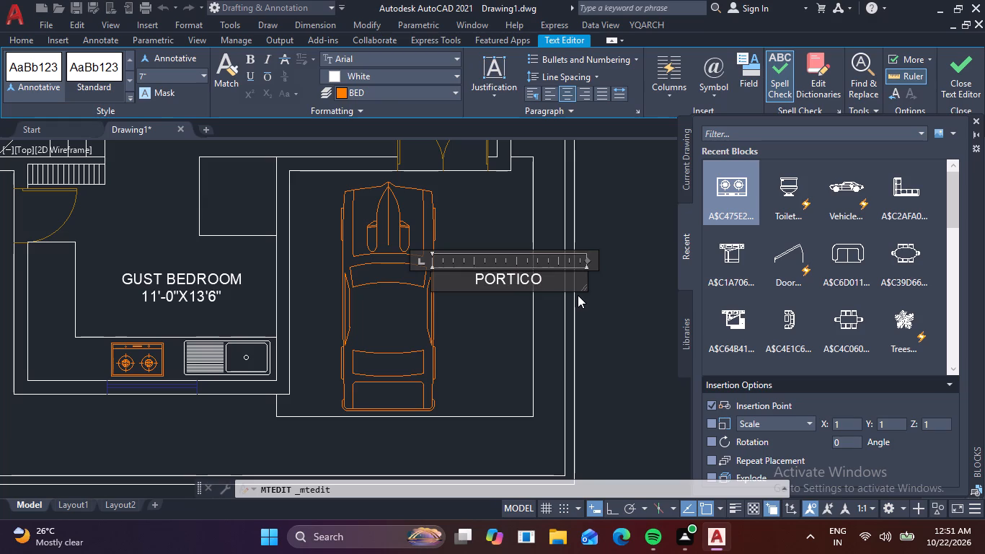
left_click(490, 335)
Move the PORTICO label closer to the car so it sits inside the porch outline.
left_click(508, 277)
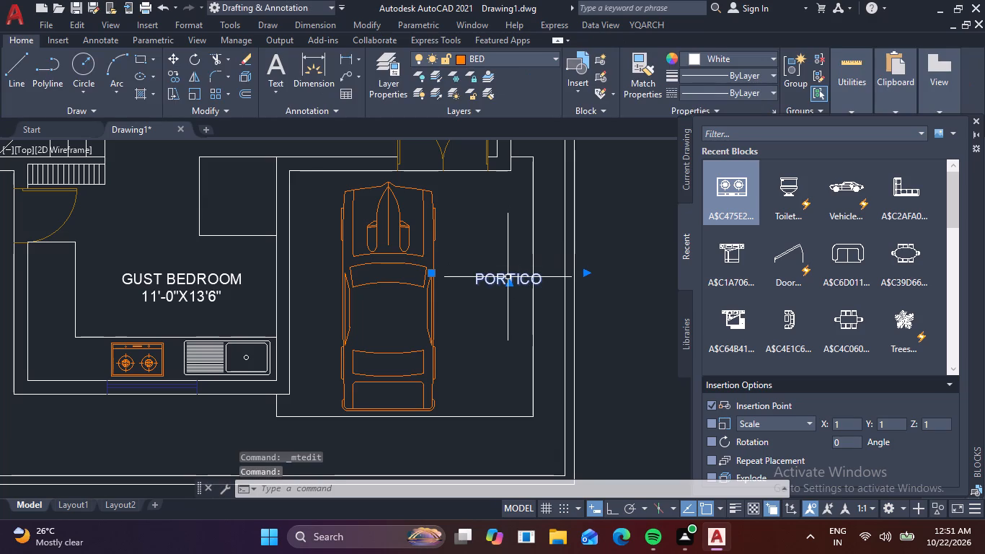
type("M")
key("space")
left_click(508, 277)
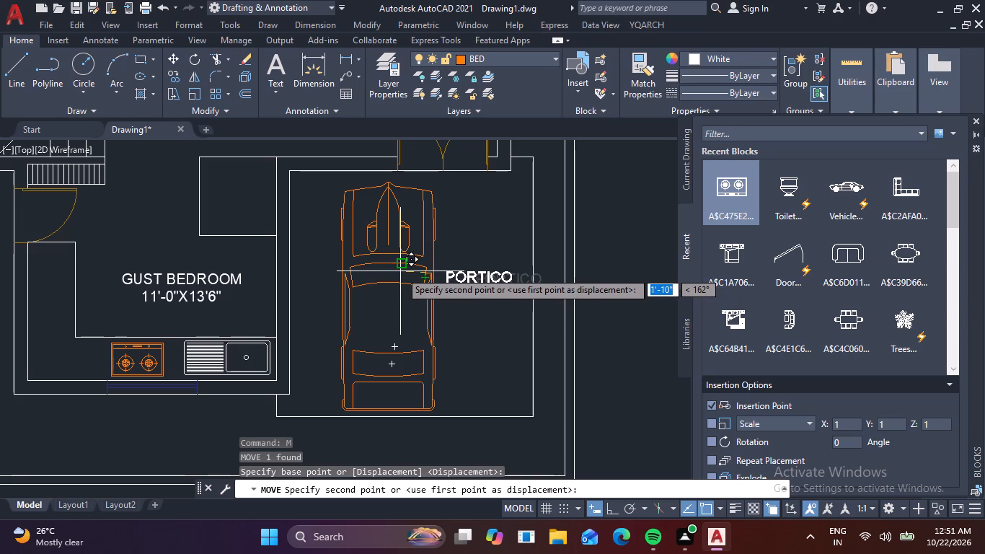
left_click(410, 273)
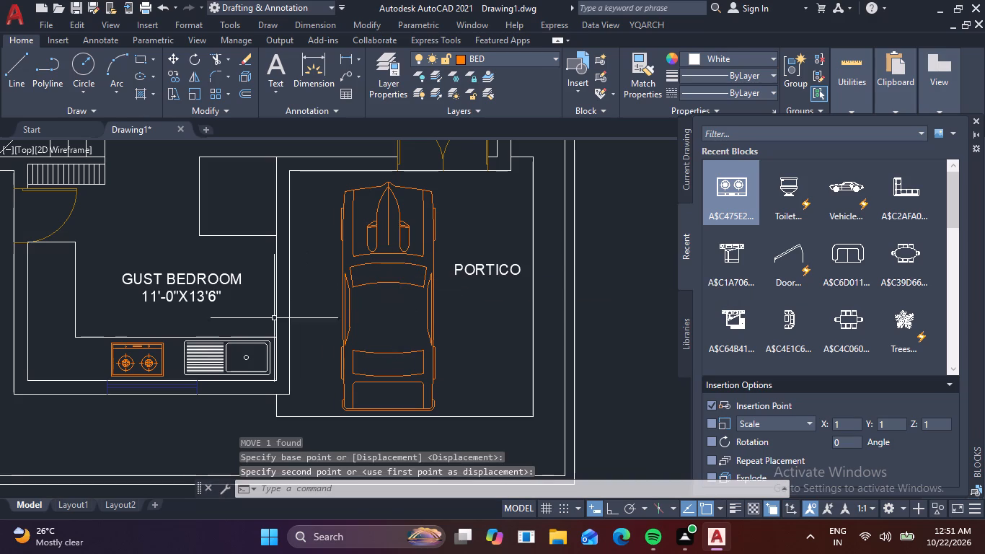
Replace the text of the kitchen's label copy with "KITCHEN" and start a second line.
double_click(193, 298)
left_click(235, 299)
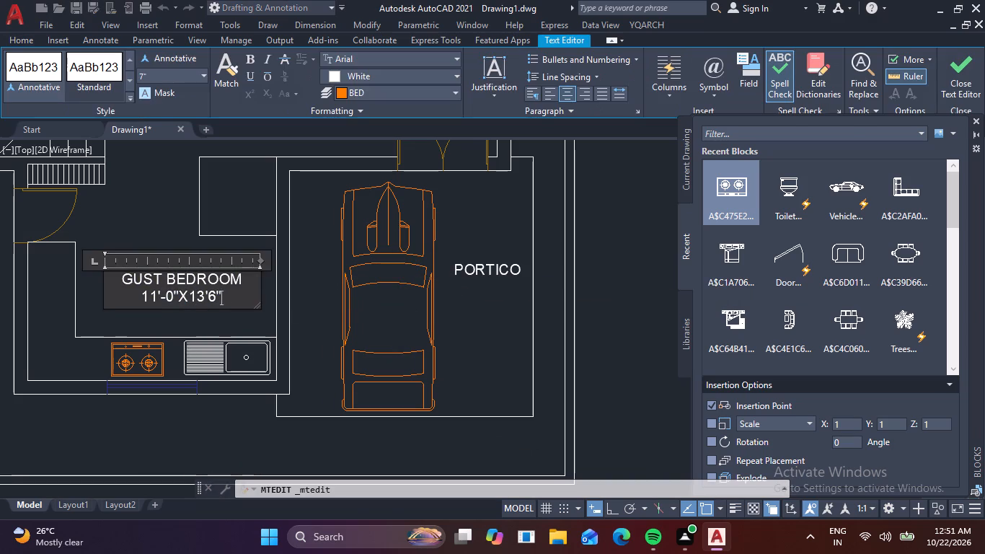
key("BackSpace")
key("BackSpace")
key("BackSpace")
key("BackSpace")
key("BackSpace")
key("BackSpace")
key("BackSpace")
key("BackSpace")
key("BackSpace")
key("BackSpace")
key("BackSpace")
key("BackSpace")
key("BackSpace")
key("BackSpace")
key("BackSpace")
key("BackSpace")
key("BackSpace")
key("BackSpace")
key("BackSpace")
key("BackSpace")
key("BackSpace")
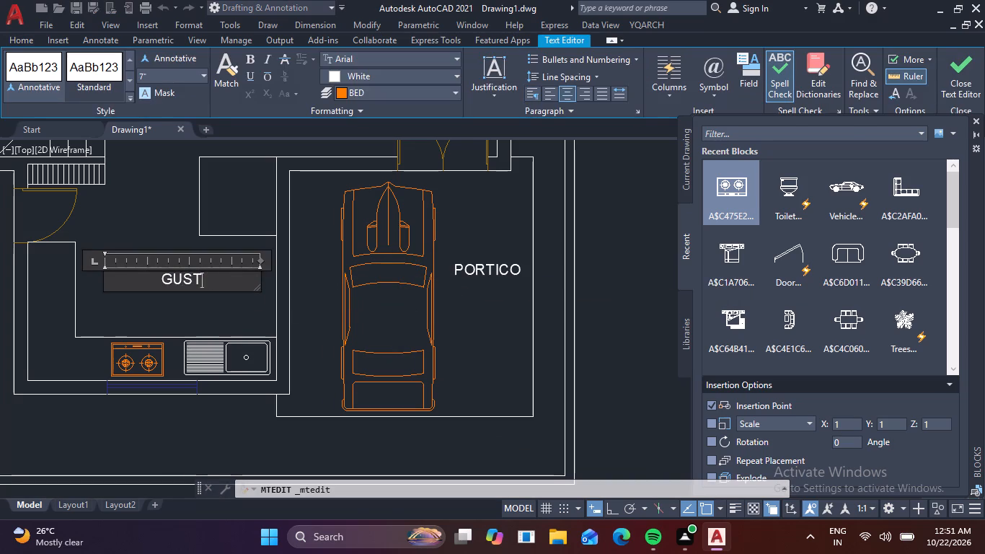
key("BackSpace")
key("BackSpace")
key("BackSpace")
key("BackSpace")
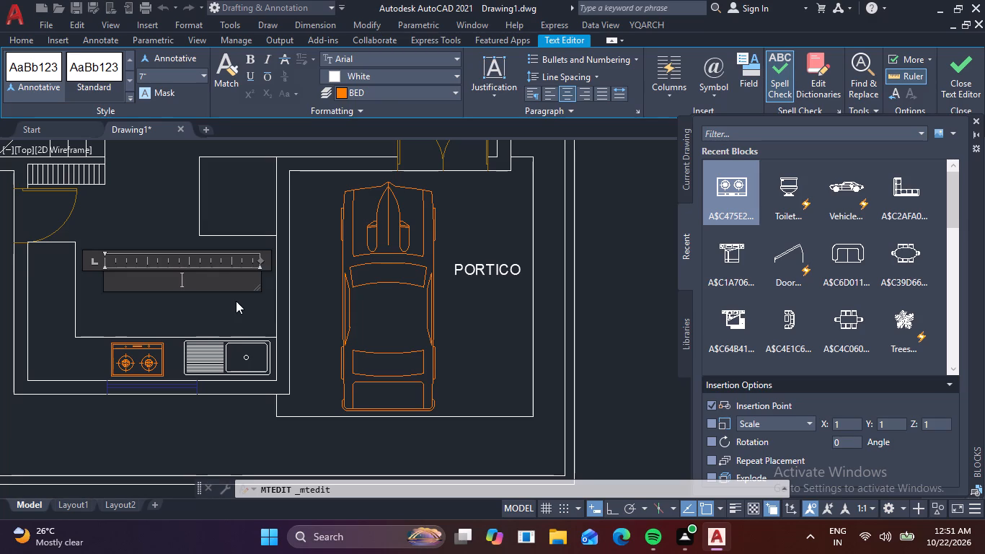
type("KITCHEN")
key("Return")
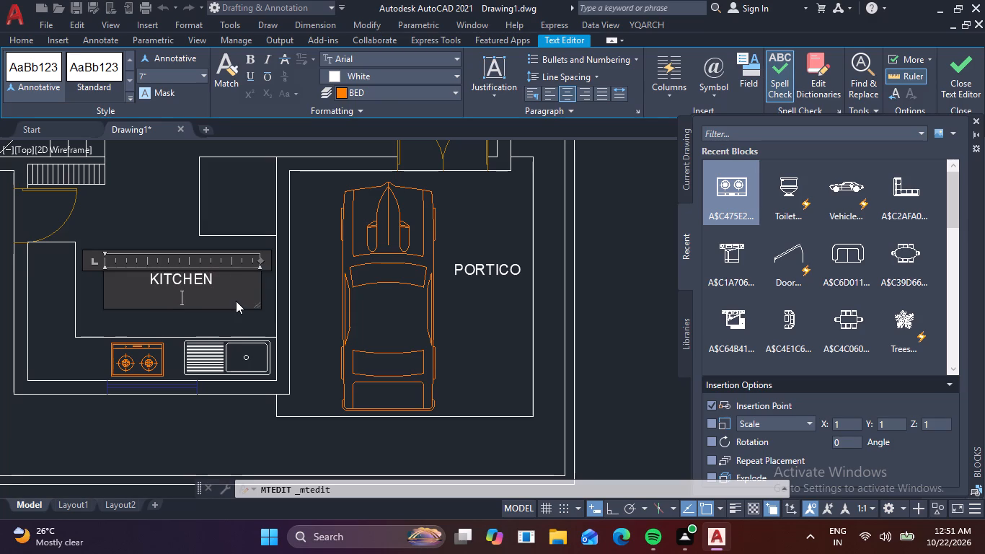
Enter the size 13'-9"X12'-0" as the second line of the KITCHEN label and finish editing it.
type("13'")
type("9\"")
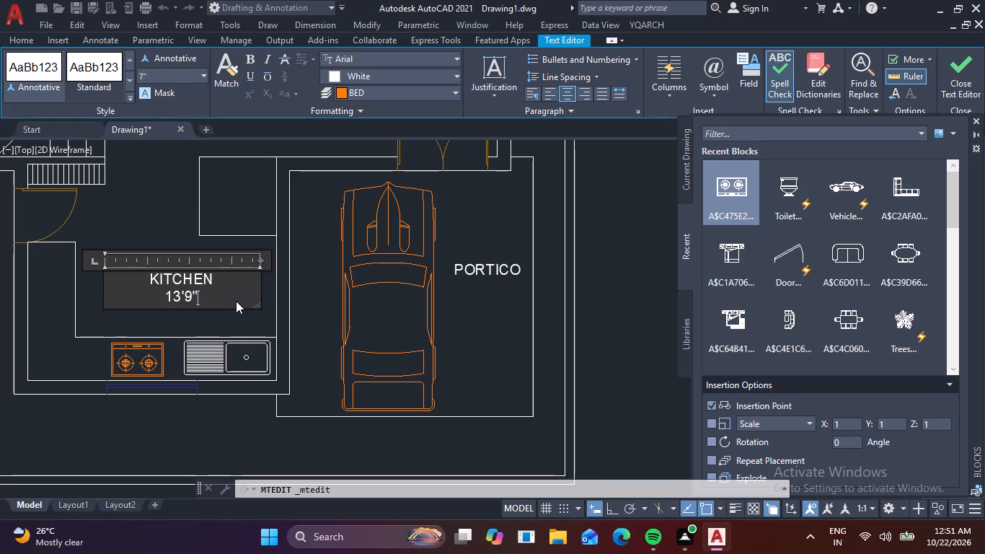
key("x")
type("12'")
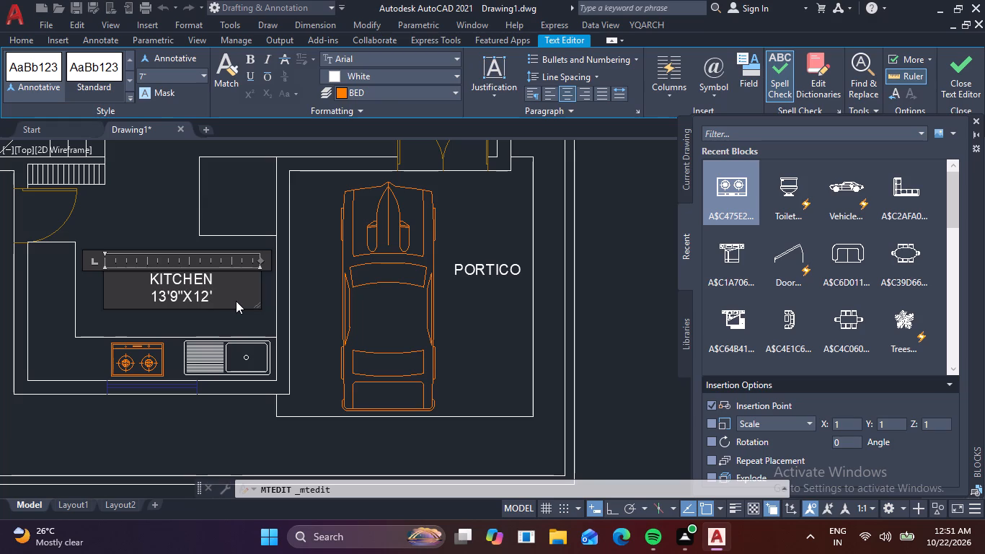
key("Left")
key("Left")
key("Left")
key("Left")
key("Left")
key("Left")
key("minus")
key("Right")
key("Right")
key("Right")
key("Right")
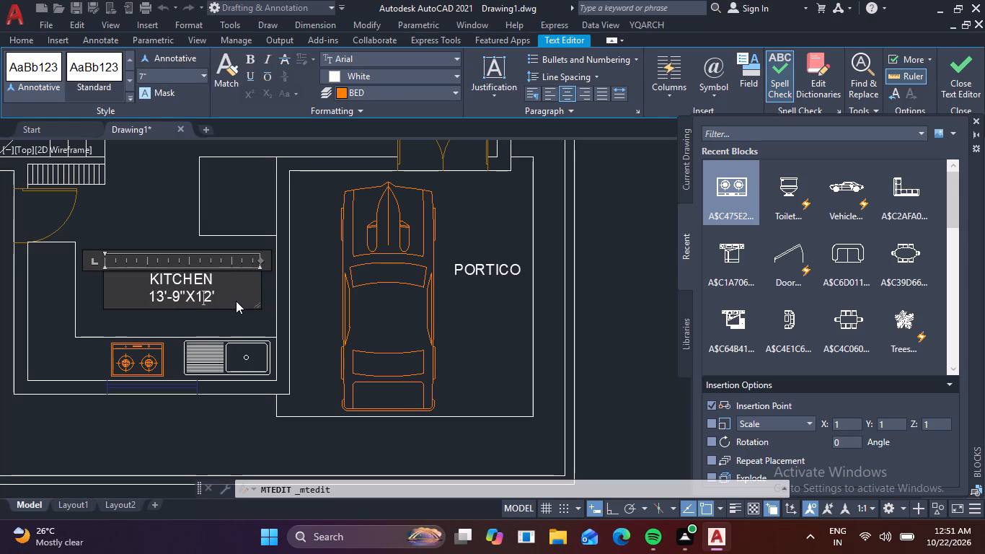
key("Right")
key("Right")
type("-0")
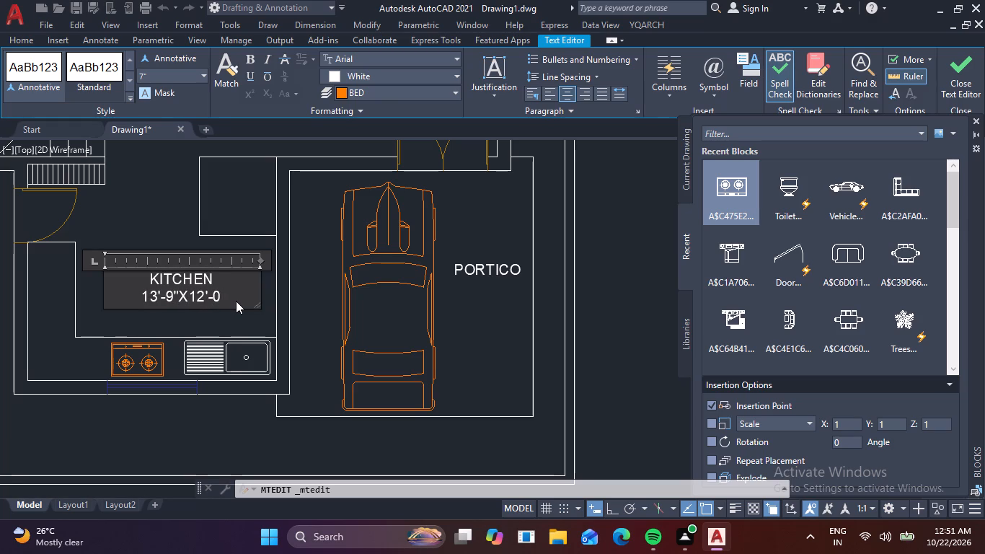
key("shift+quotedbl")
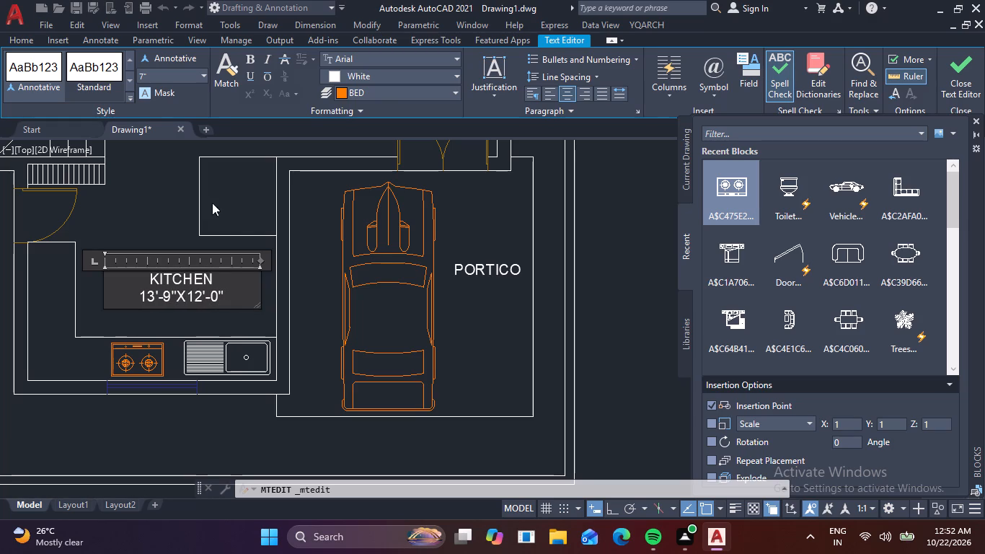
left_click(177, 190)
Rotate the KITCHEN label 90° with Ortho mode on so its text reads vertically upward.
left_click(164, 304)
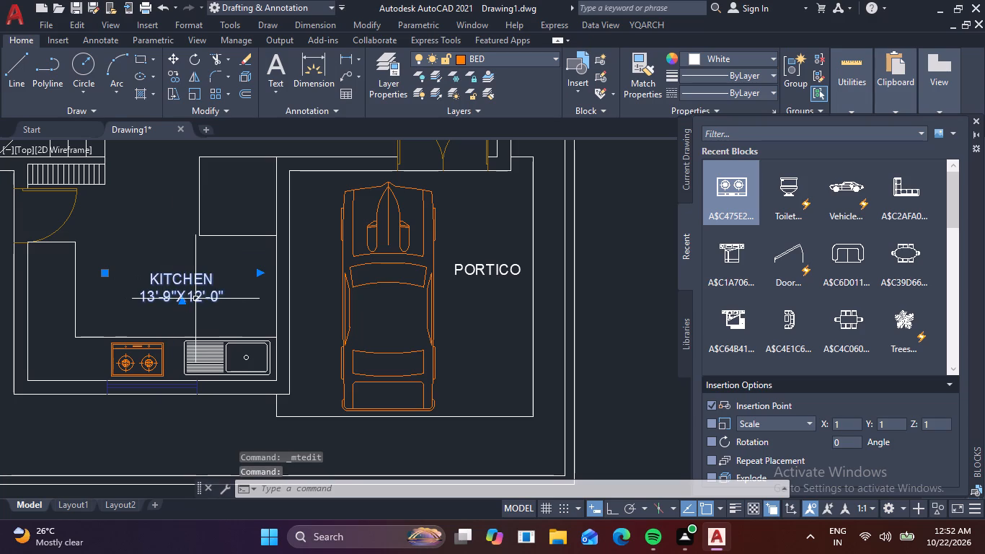
key("r")
key("o")
key("space")
left_click(207, 315)
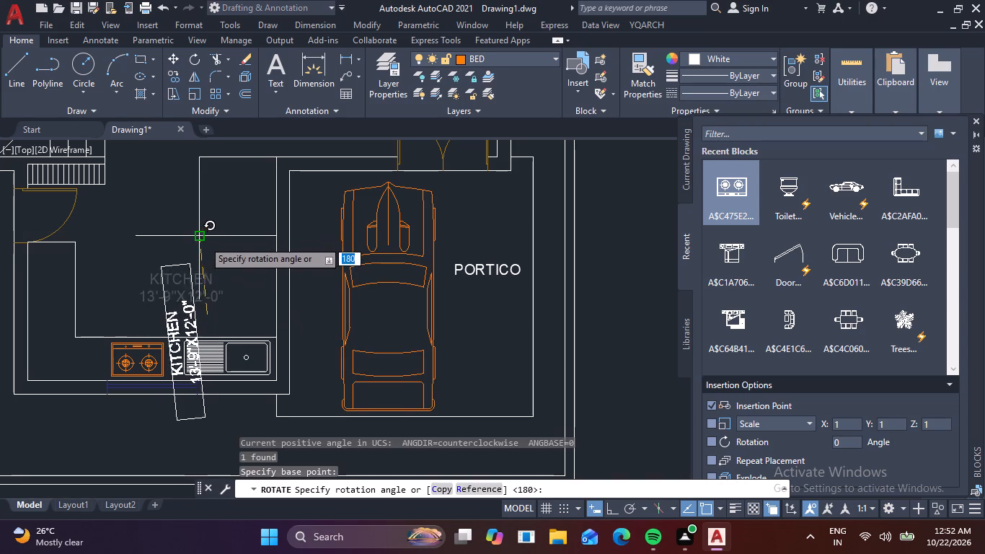
left_click(614, 512)
left_click(187, 170)
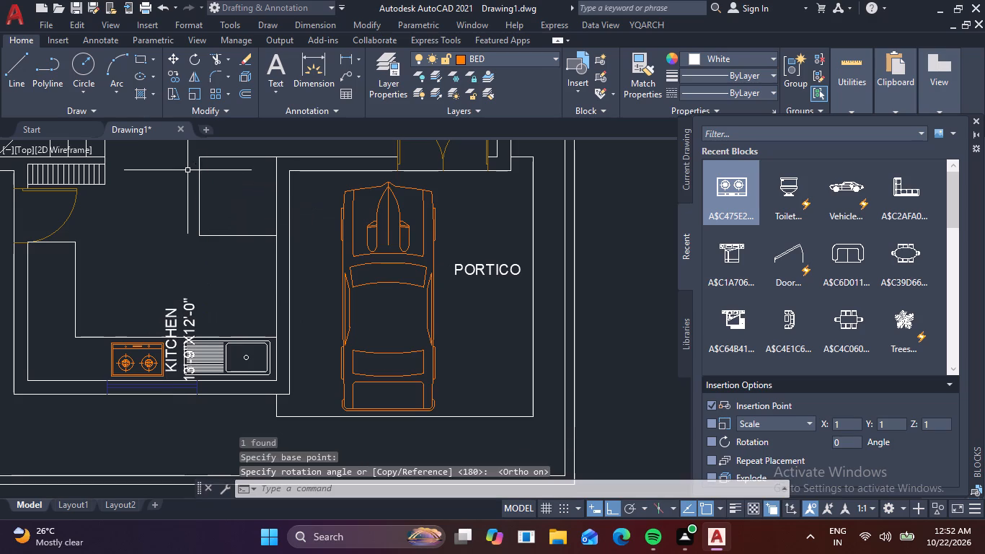
Move the vertical KITCHEN label up off the counter, into the open floor above the stove and sink.
left_click(175, 308)
type("M")
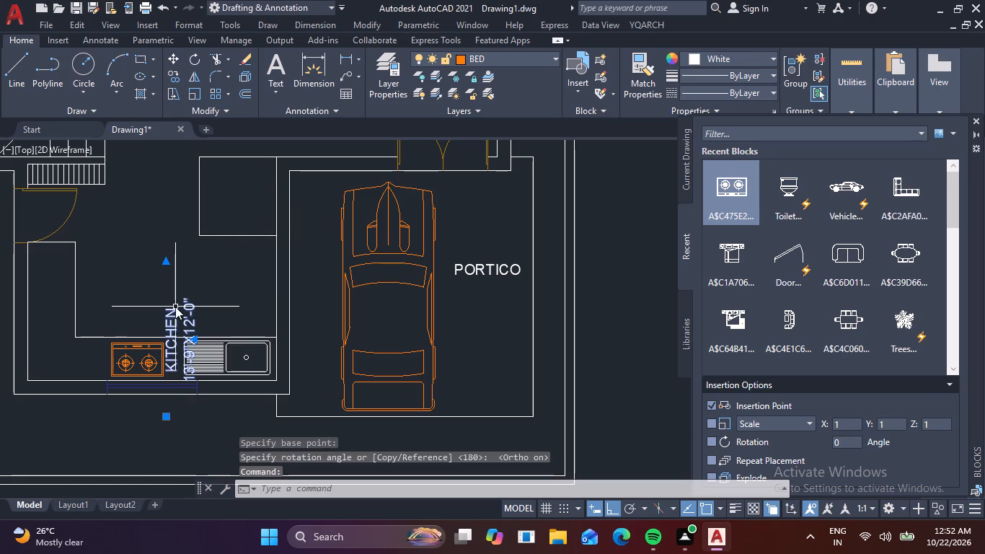
key("space")
left_click(175, 307)
left_click(169, 193)
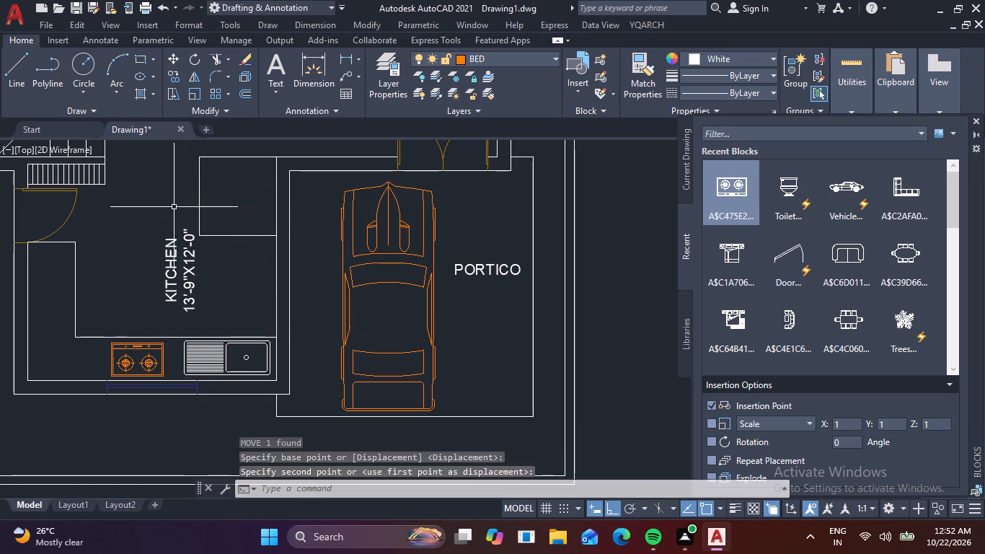
Turn Ortho mode off.
scroll(203, 237, "down", 2)
middle_click_drag(226, 238, 206, 327)
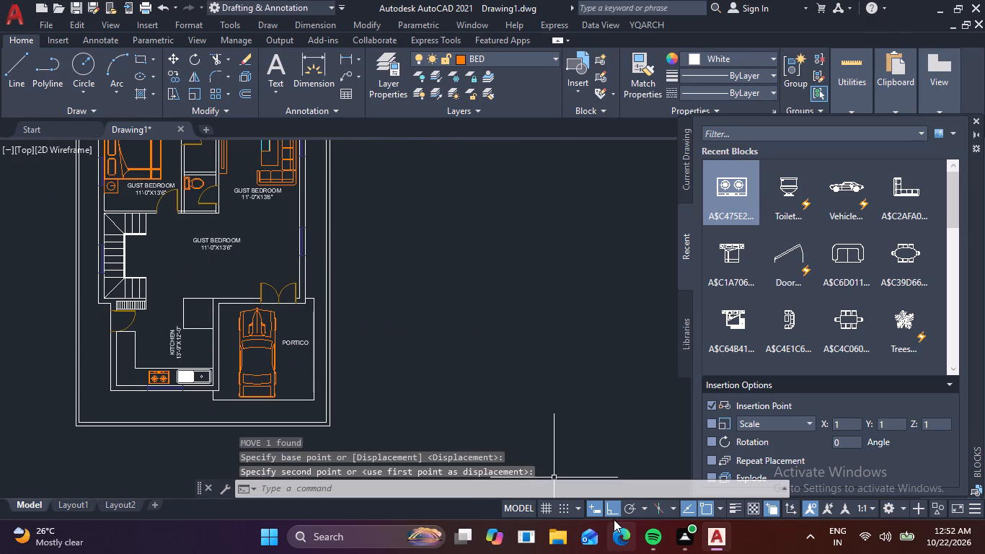
left_click(614, 519)
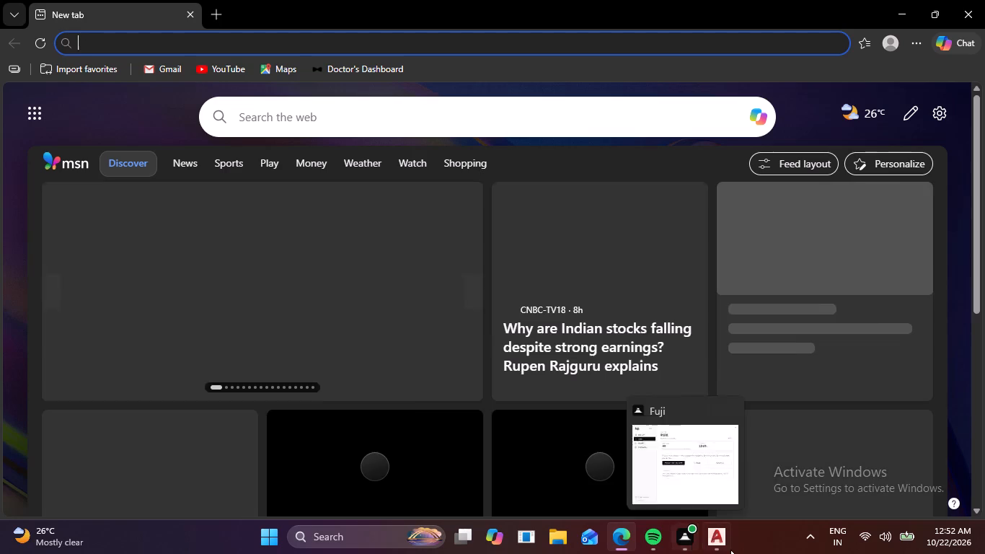
left_click(721, 542)
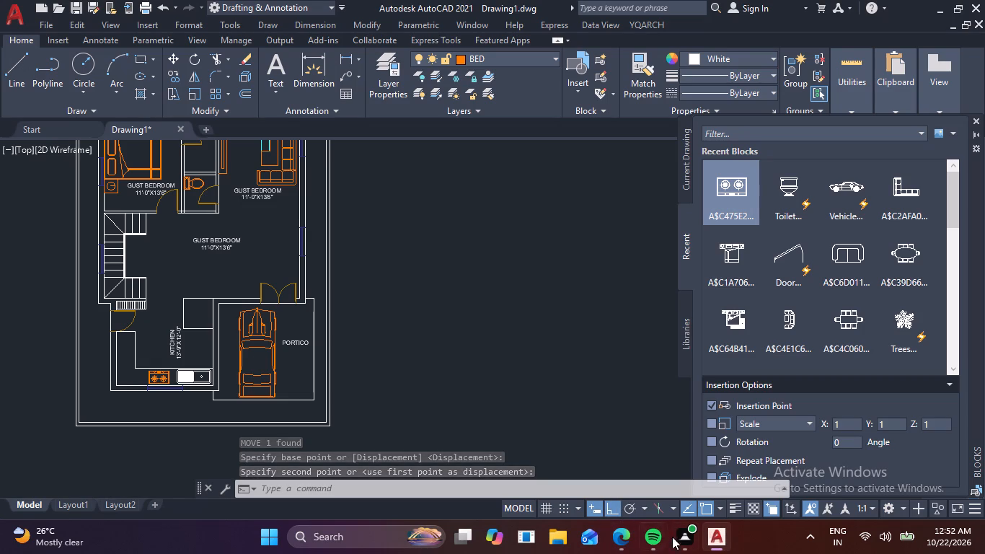
left_click(614, 508)
Replace both lines of the GUST BEDROOM label copy in the central hall with "DINING/DRAWING" and start a second line.
middle_click_drag(367, 312, 419, 441)
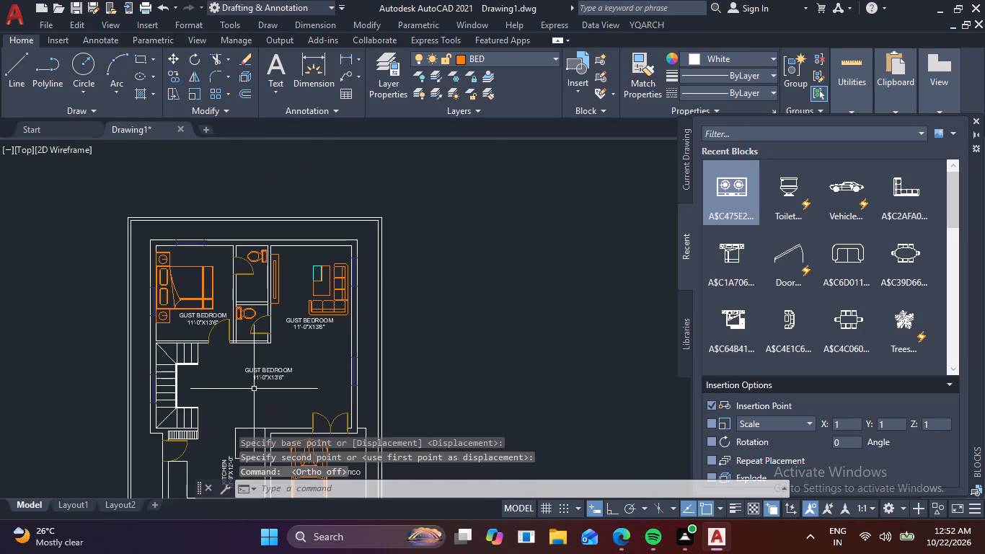
scroll(252, 387, "up", 2)
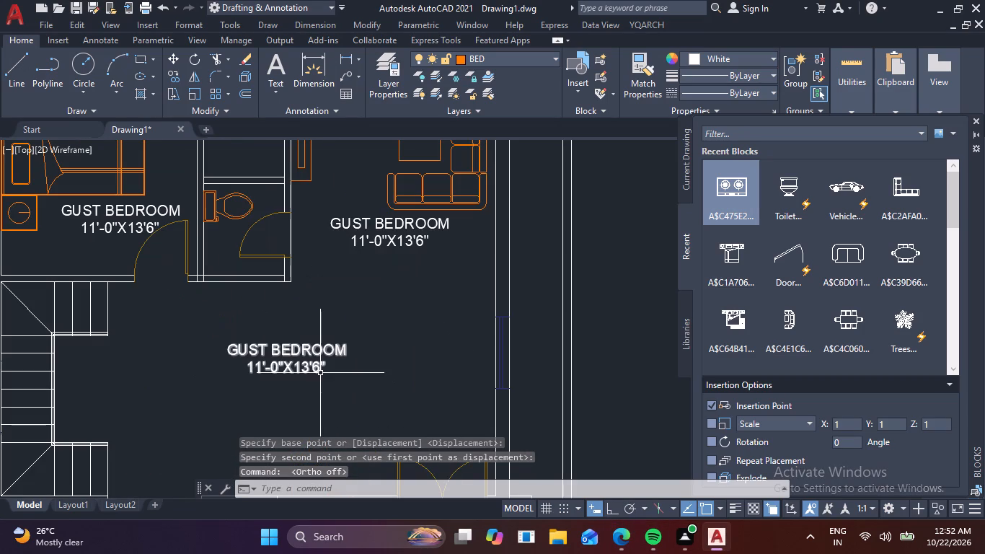
triple_click(315, 369)
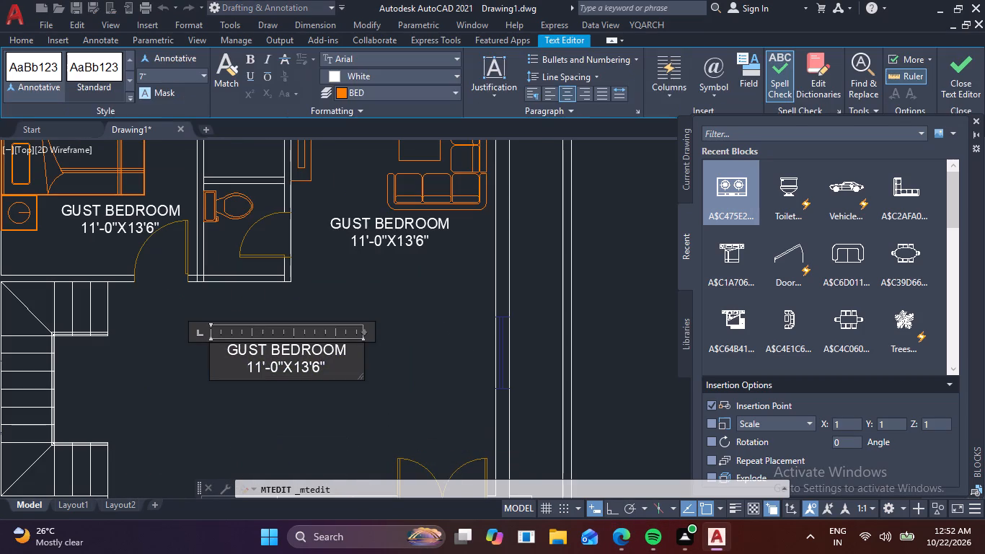
left_click(335, 374)
key("BackSpace")
key("BackSpace")
key("BackSpace")
key("BackSpace")
key("BackSpace")
key("BackSpace")
key("BackSpace")
key("BackSpace")
key("BackSpace")
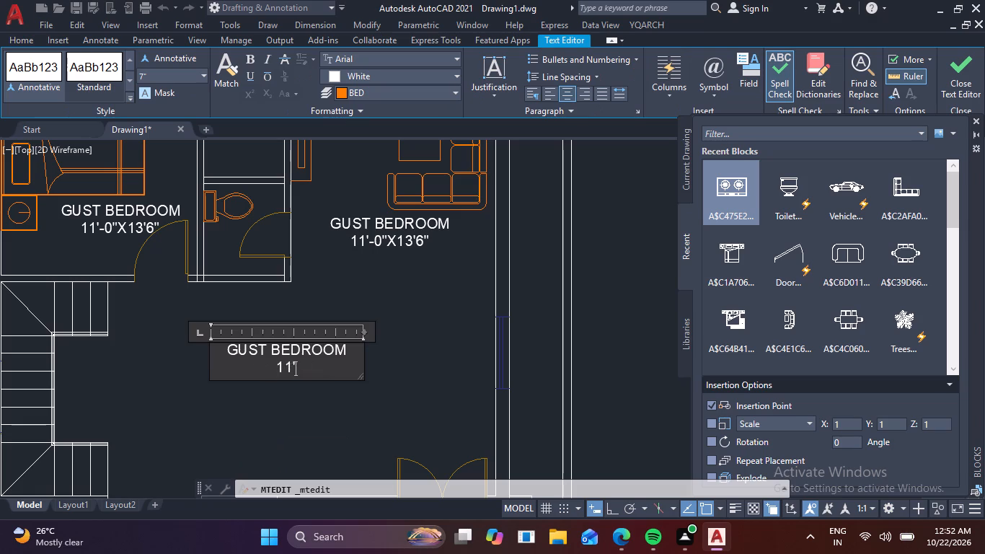
key("BackSpace")
key("BackSpace")
key("BackSpace")
key("BackSpace")
key("BackSpace")
key("BackSpace")
key("BackSpace")
key("BackSpace")
key("BackSpace")
key("BackSpace")
key("BackSpace")
key("BackSpace")
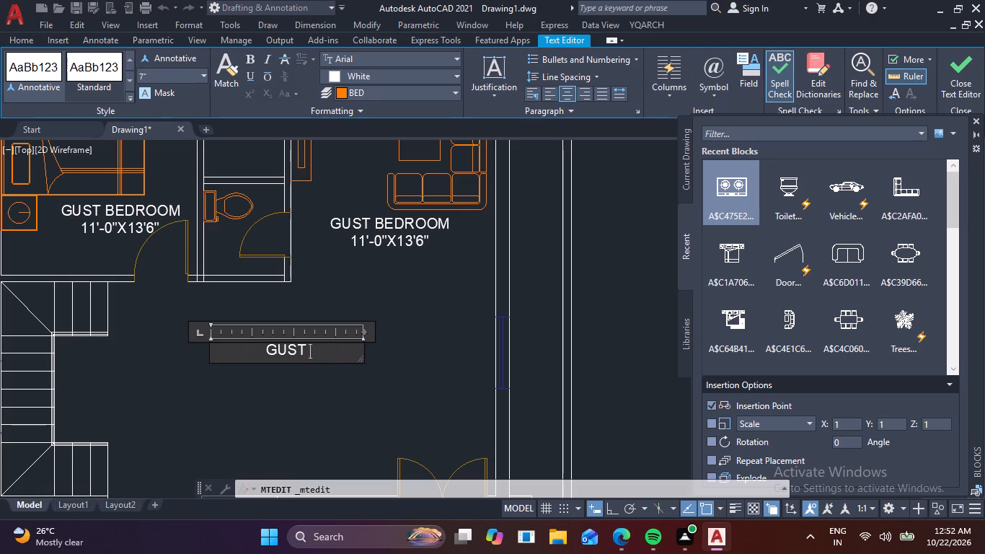
key("BackSpace")
key("BackSpace")
key("BackSpace")
key("BackSpace")
key("BackSpace")
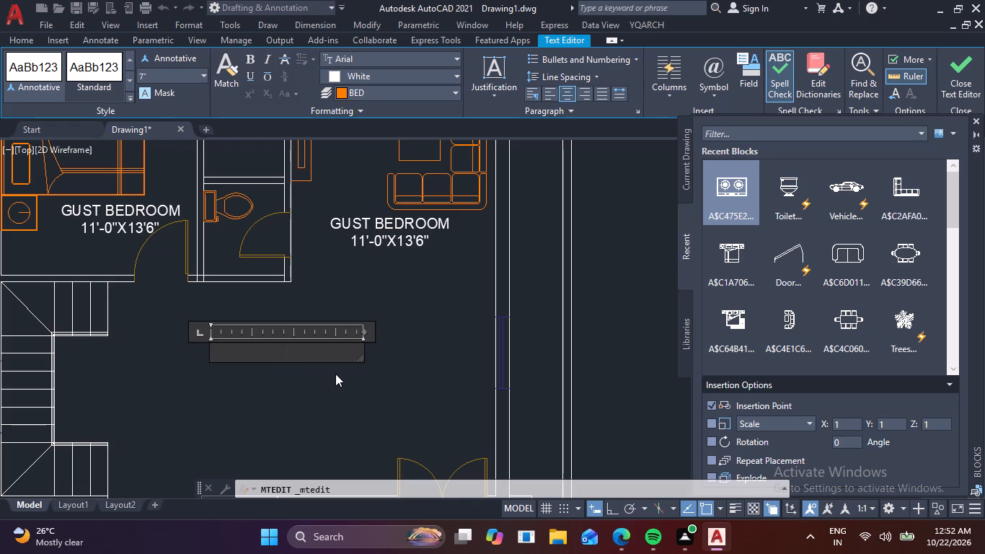
type("DINING")
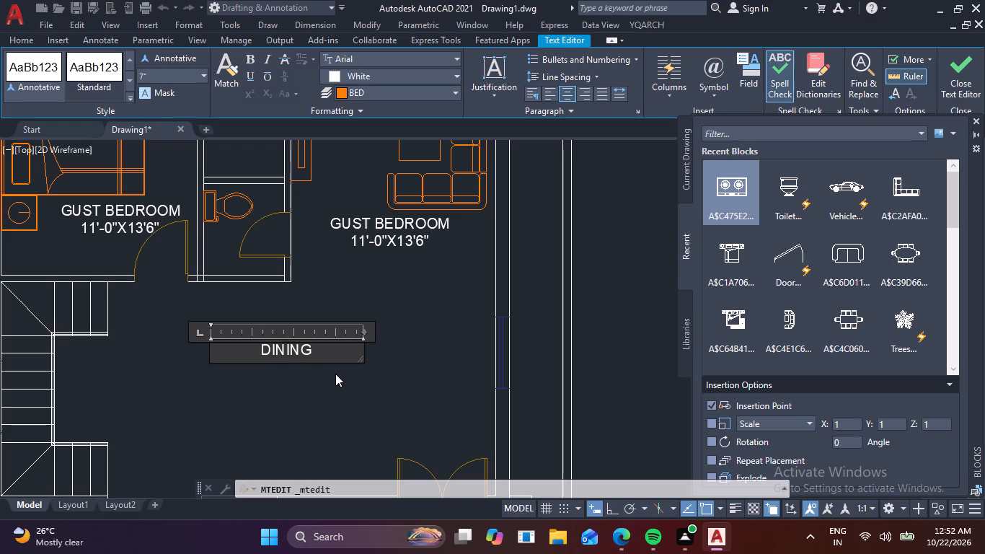
key("slash")
type("DRAWINH")
key("BackSpace")
key("g")
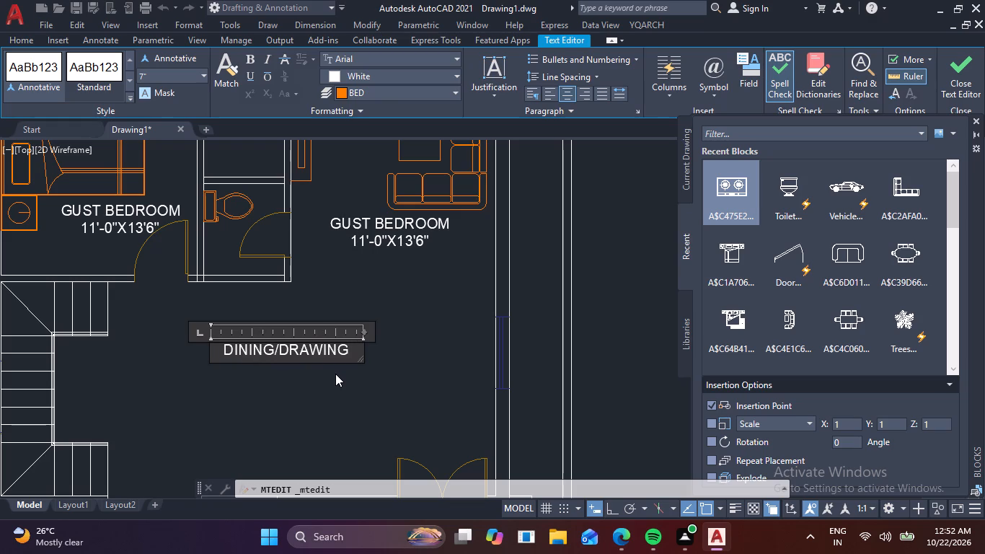
key("Return")
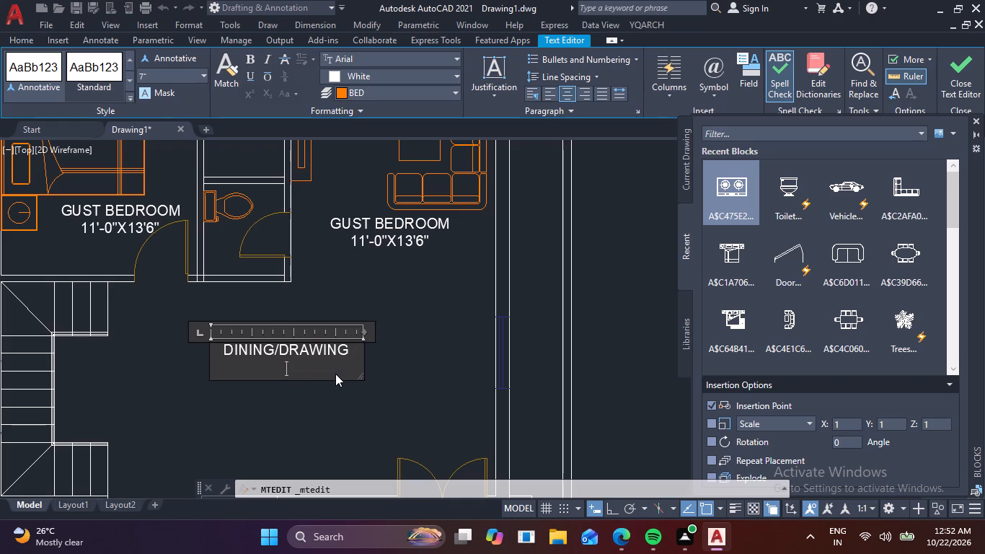
Enter the room size 21'-9"X12'-0" on the second line of the DINING/DRAWING label and finish editing.
type("21")
key("apostrophe")
key("9")
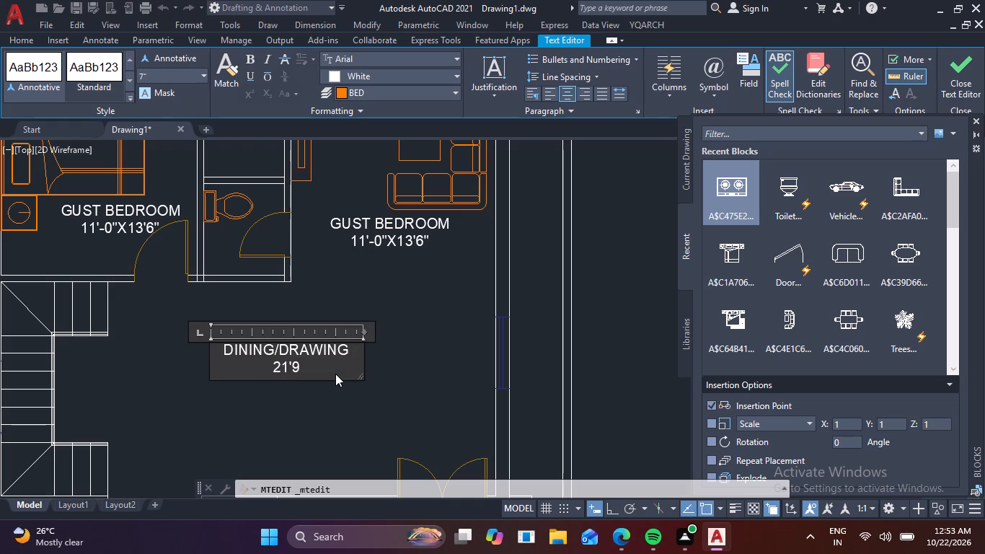
key("BackSpace")
type("-9")
key("shift+quotedbl")
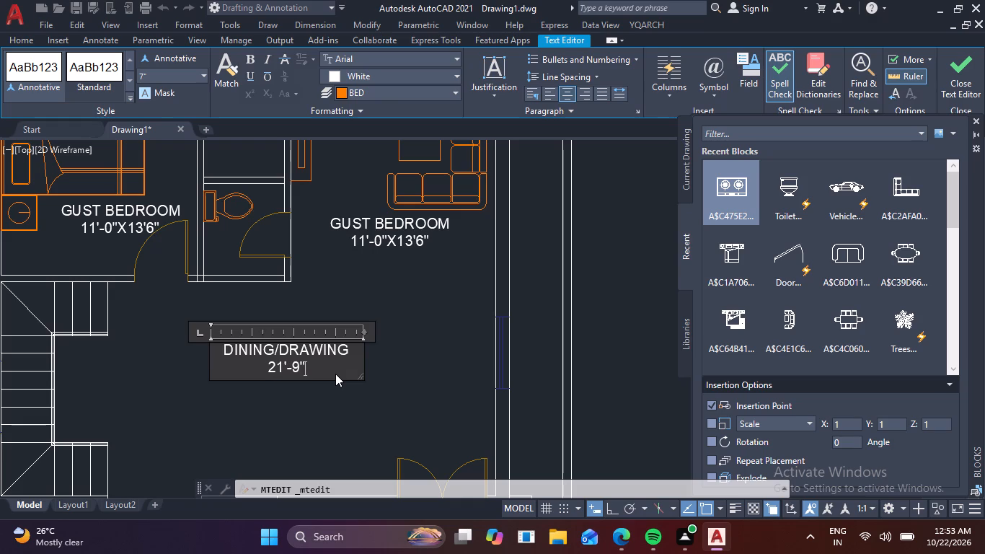
key("x")
key("1")
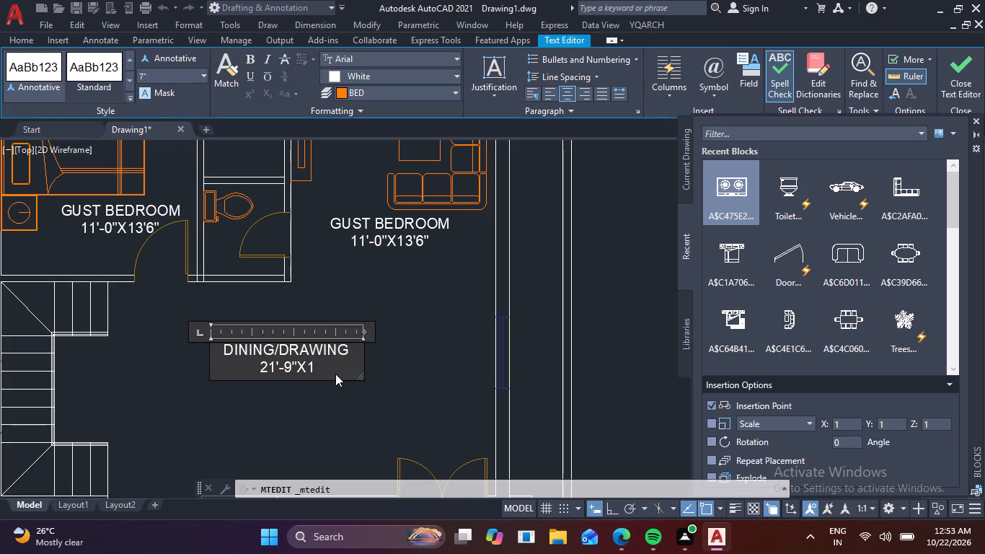
key("apostrophe")
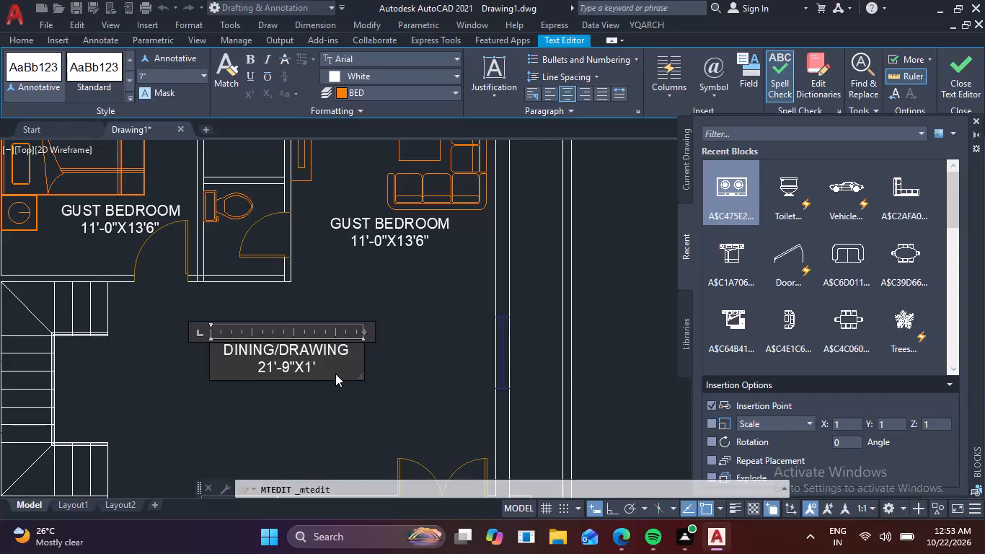
key("BackSpace")
key("BackSpace")
key("2")
key("BackSpace")
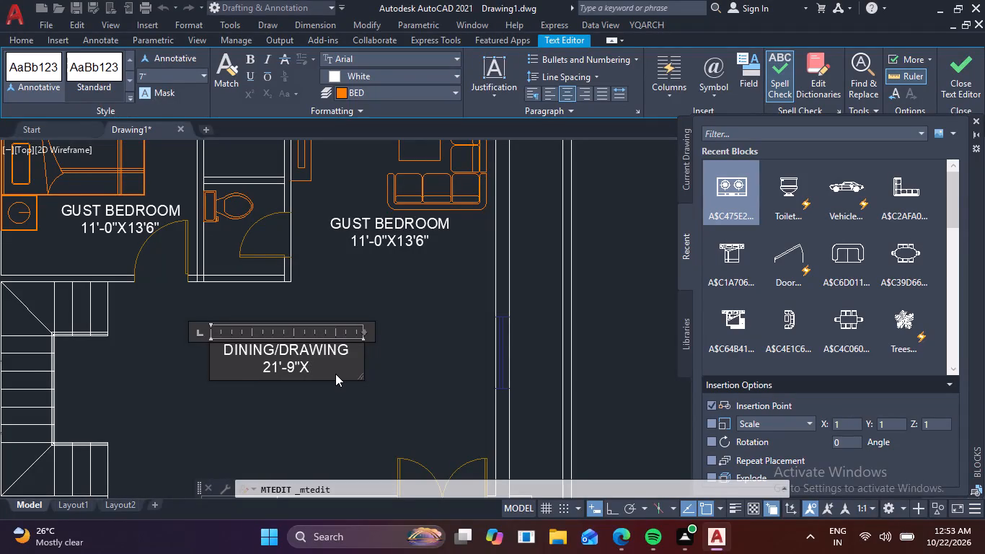
type("12")
key("apostrophe")
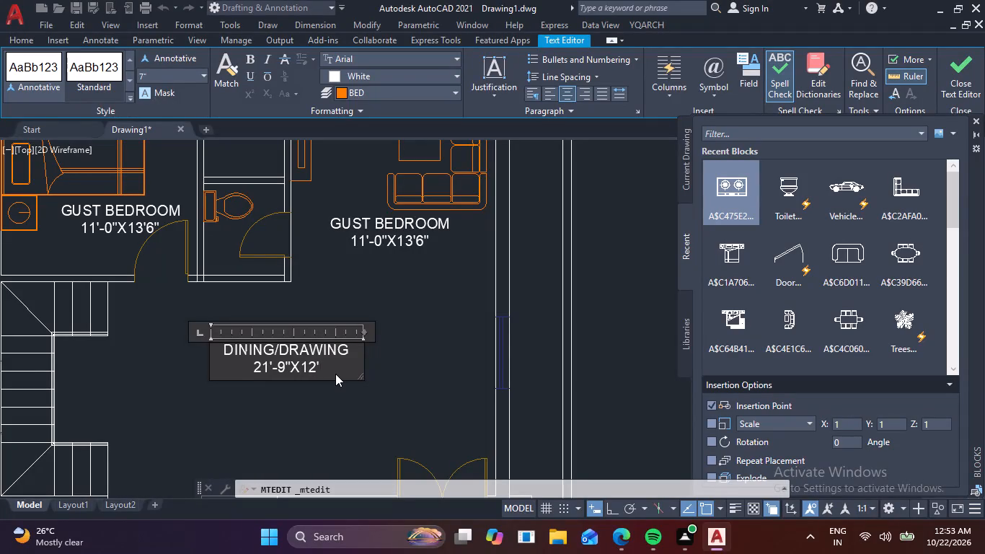
type("-0")
key("shift+quotedbl")
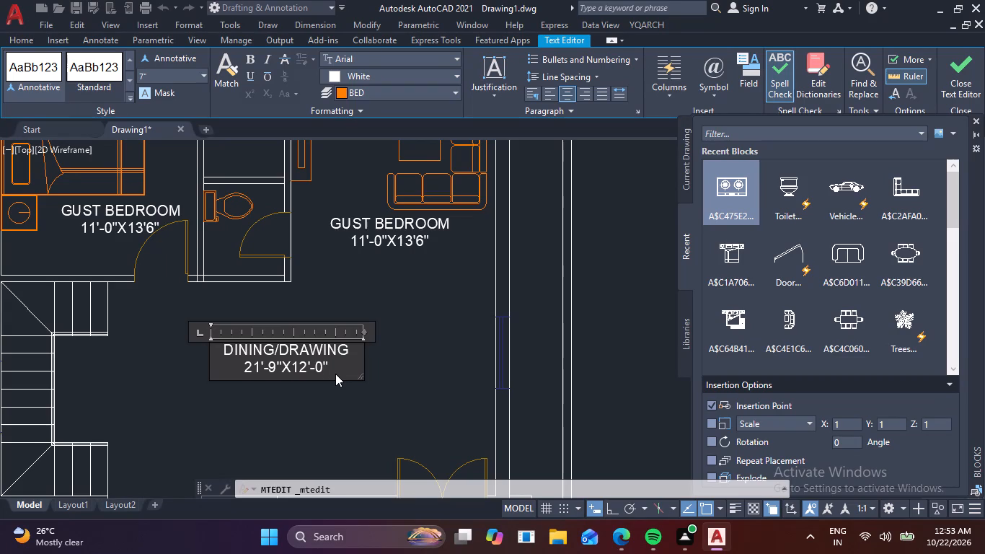
left_click(394, 277)
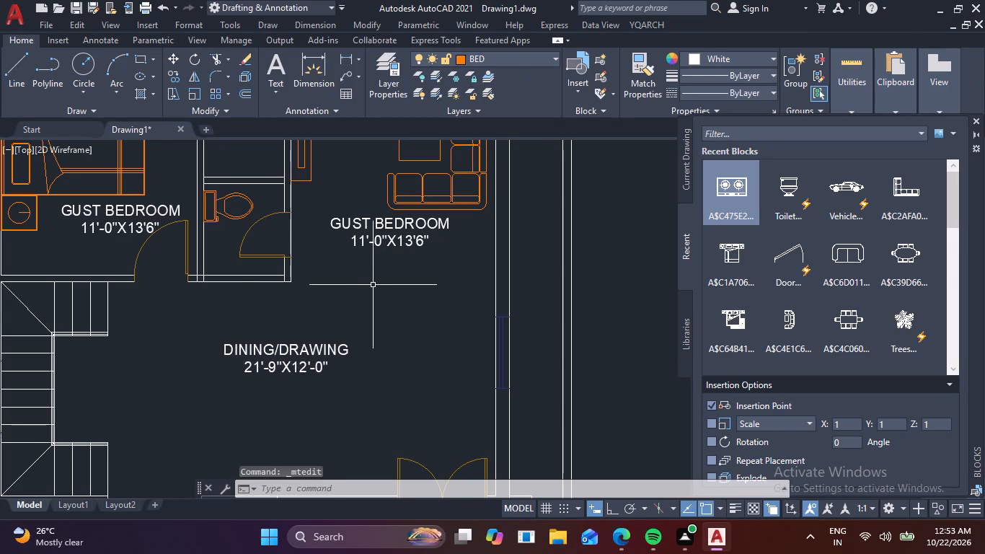
Replace both lines of the GUST BEDROOM label below the L-shaped sofa with "LIVING".
scroll(418, 242, "up", 1)
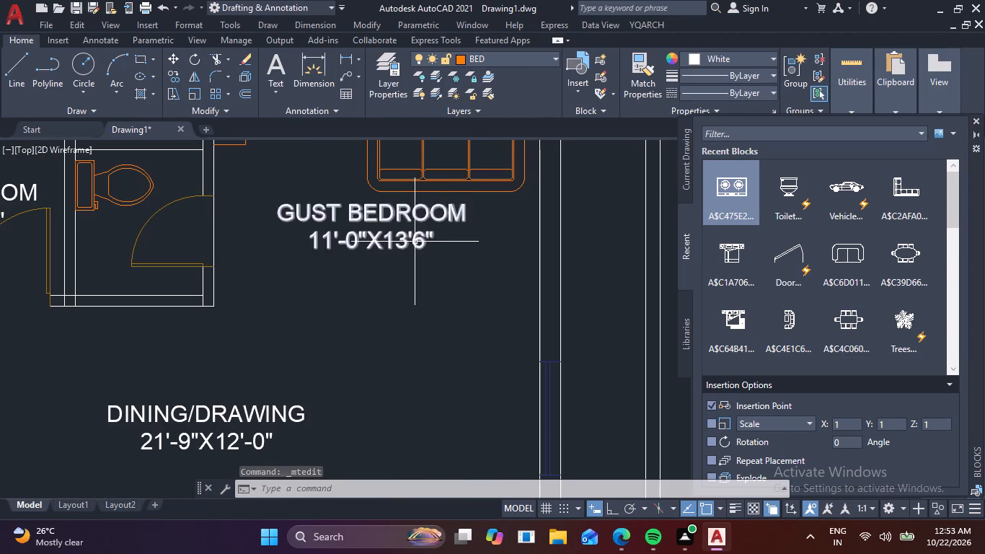
double_click(415, 242)
left_click(458, 246)
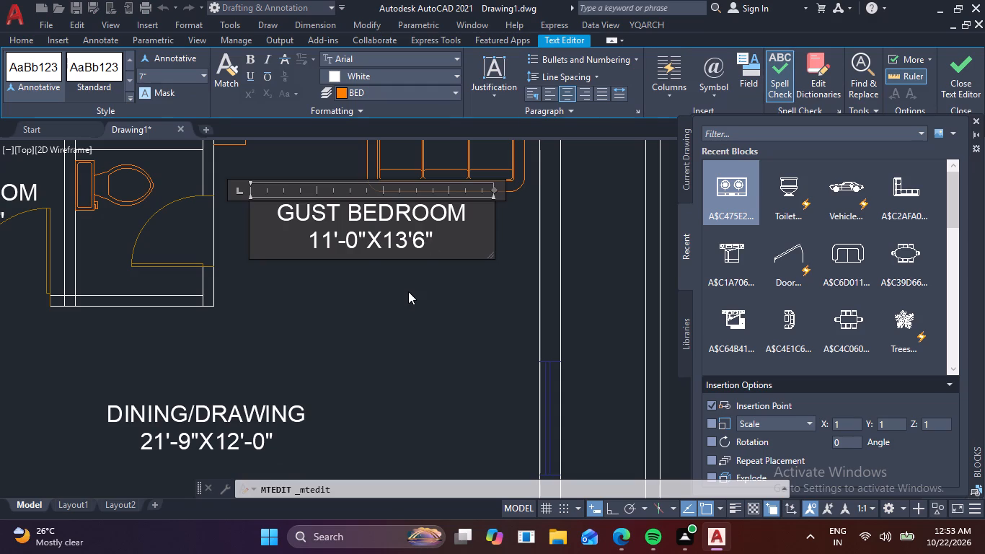
key("BackSpace")
key("BackSpace")
key("BackSpace")
key("BackSpace")
key("BackSpace")
key("BackSpace")
key("BackSpace")
key("BackSpace")
key("BackSpace")
key("BackSpace")
key("BackSpace")
key("BackSpace")
key("BackSpace")
key("BackSpace")
key("BackSpace")
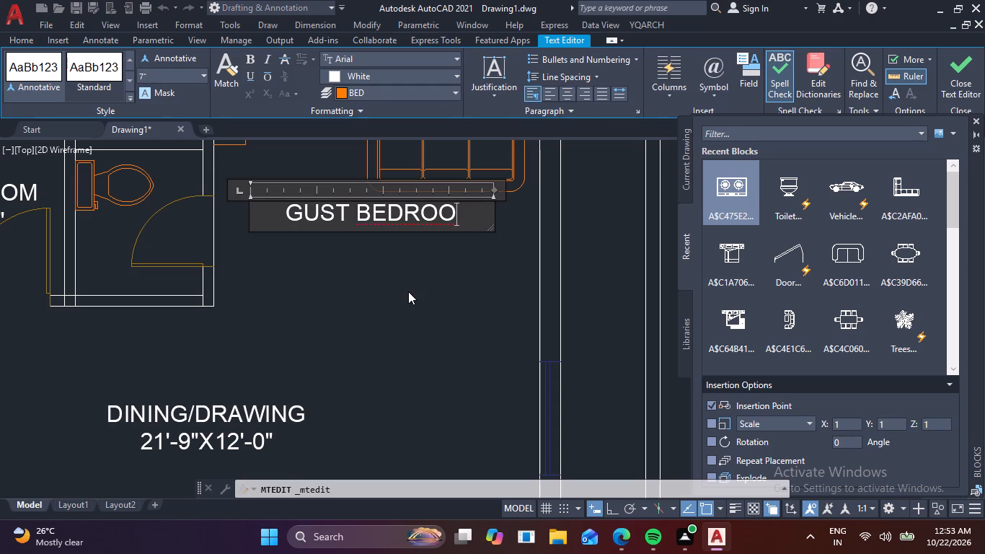
key("BackSpace")
key("BackSpace")
key("BackSpace")
key("BackSpace")
key("BackSpace")
key("BackSpace")
key("BackSpace")
key("BackSpace")
key("BackSpace")
key("BackSpace")
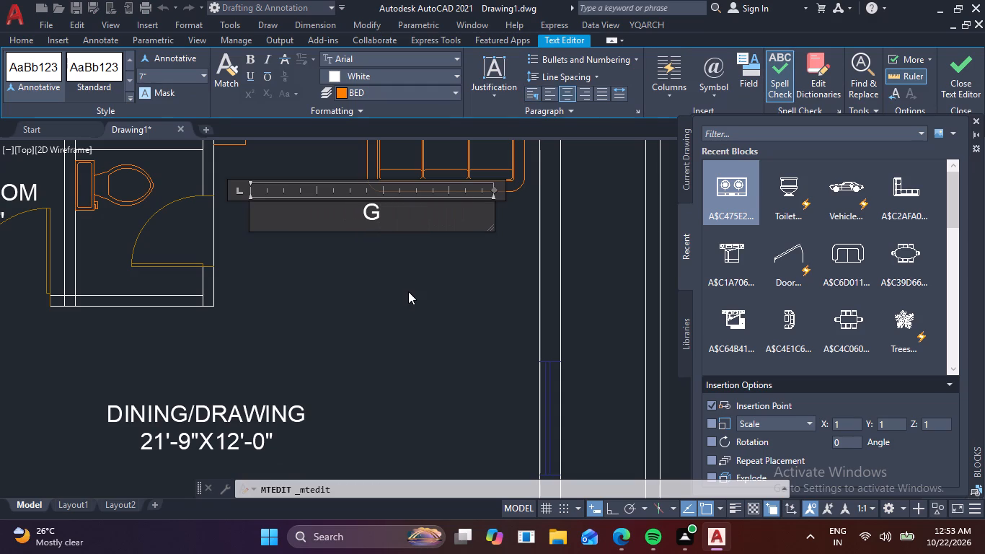
key("BackSpace")
type("LI")
type("VING")
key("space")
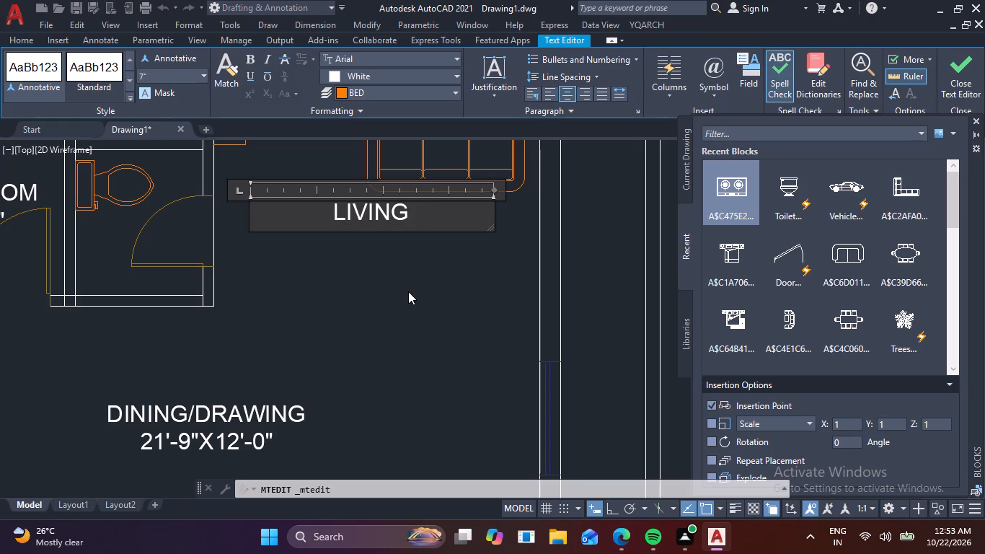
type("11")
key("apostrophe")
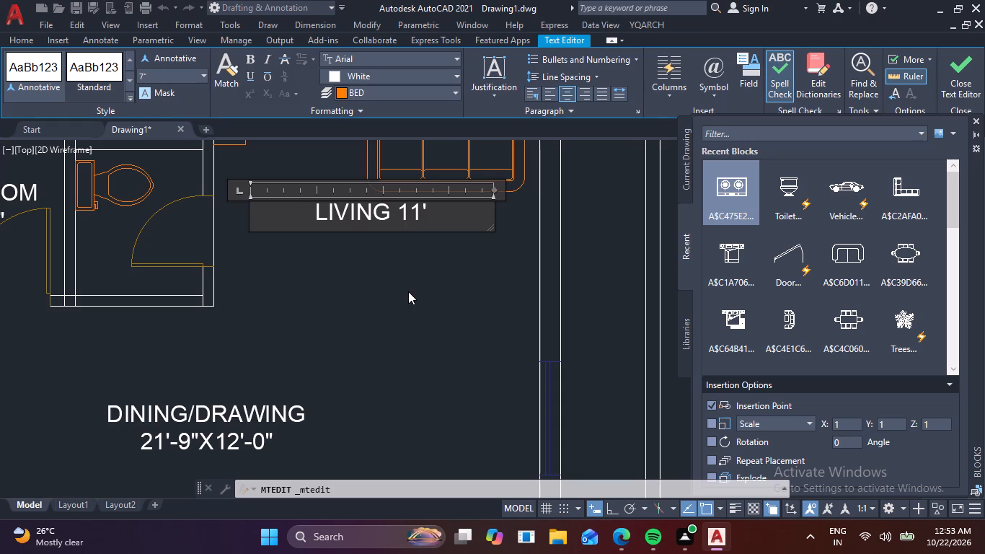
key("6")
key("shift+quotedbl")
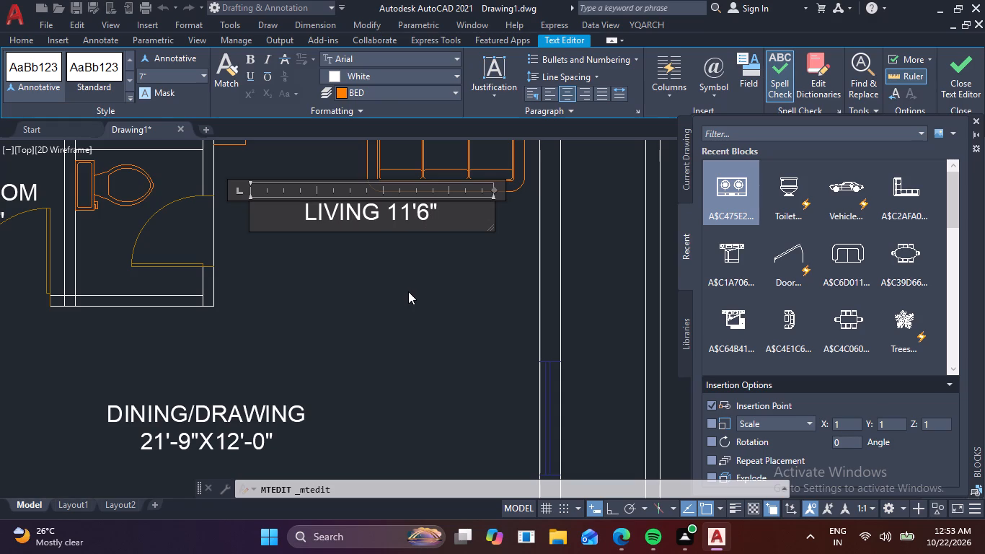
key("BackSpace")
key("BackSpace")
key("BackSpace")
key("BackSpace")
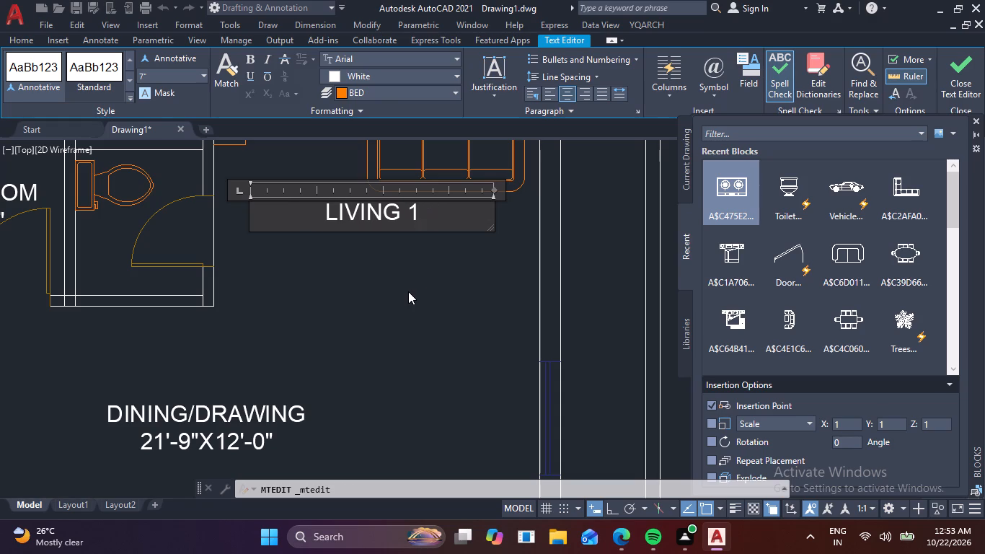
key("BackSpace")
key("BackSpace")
Add the room size 11'6"X13'10 1/2" on a second line under LIVING and finish editing the label.
key("Return")
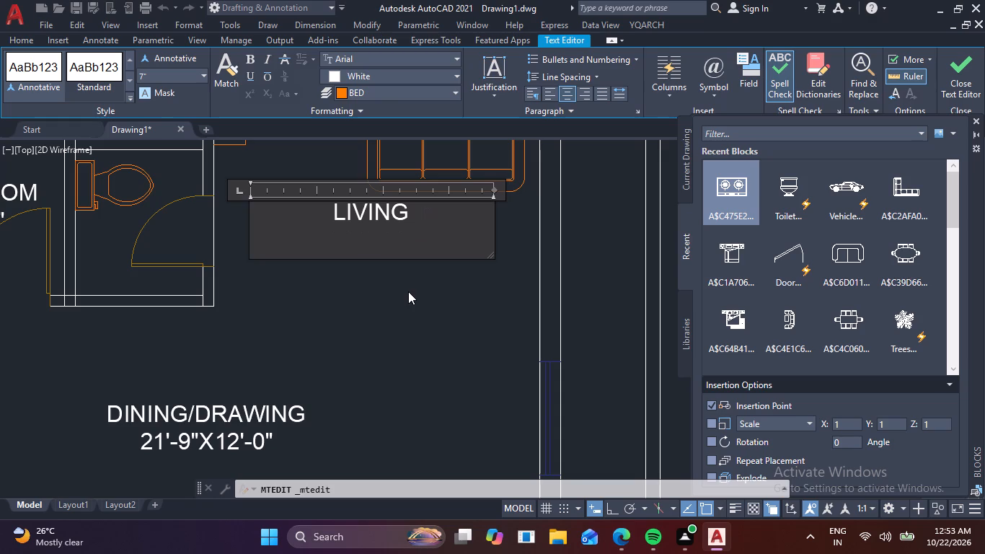
type("11")
key("apostrophe")
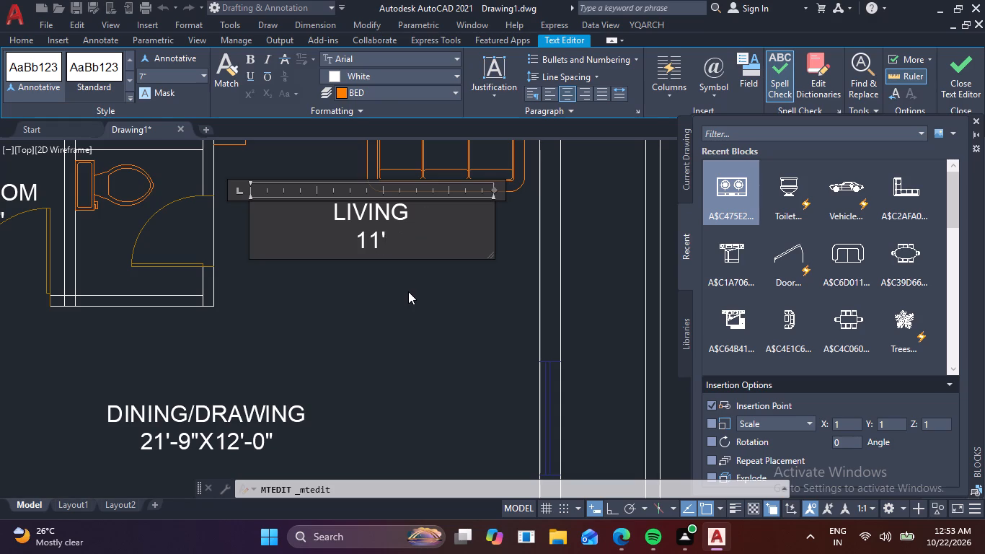
key("6")
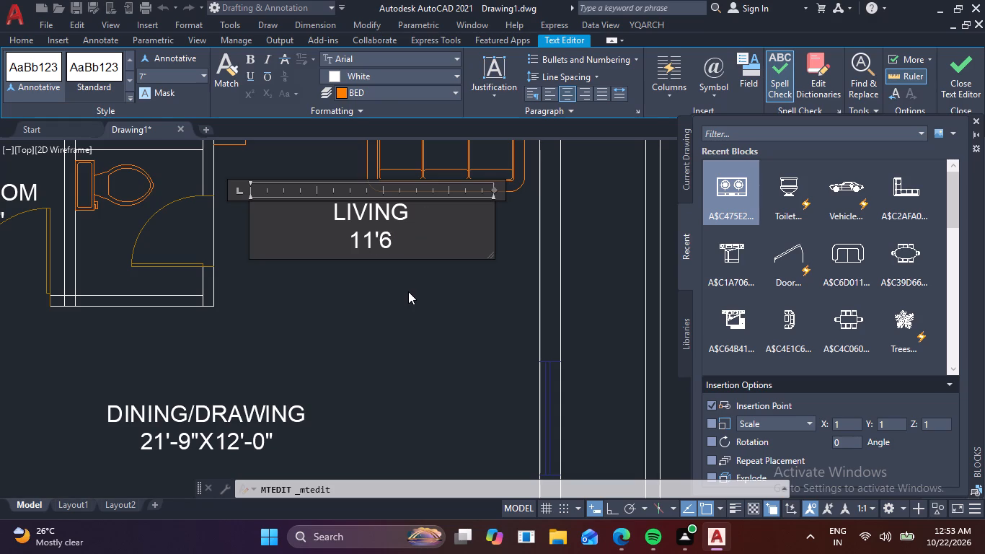
key("shift+quotedbl")
key("x")
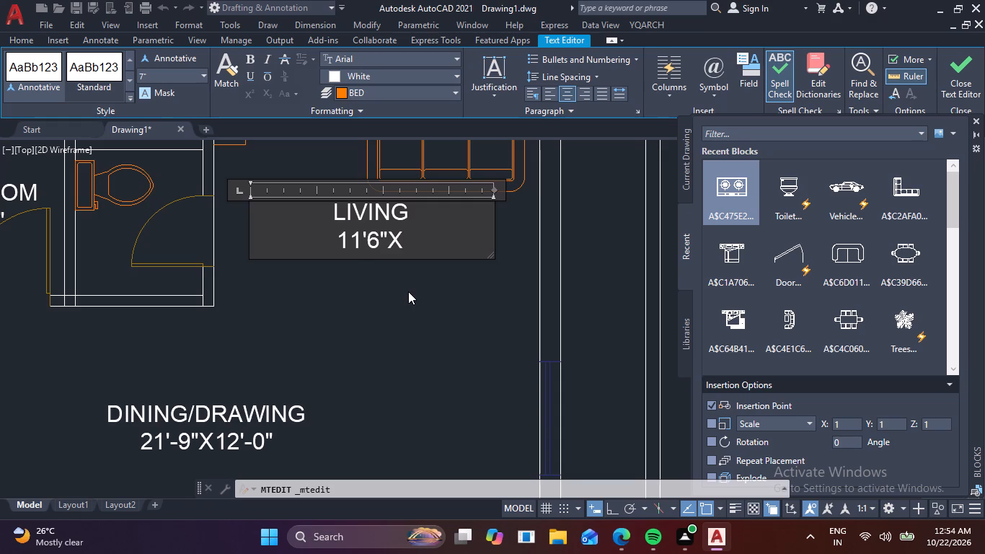
type("13'")
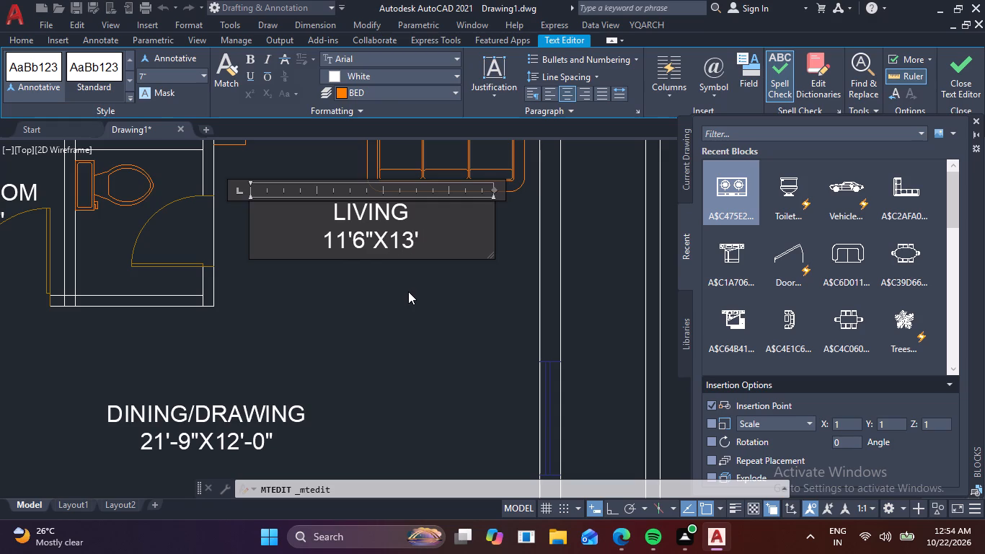
key("1")
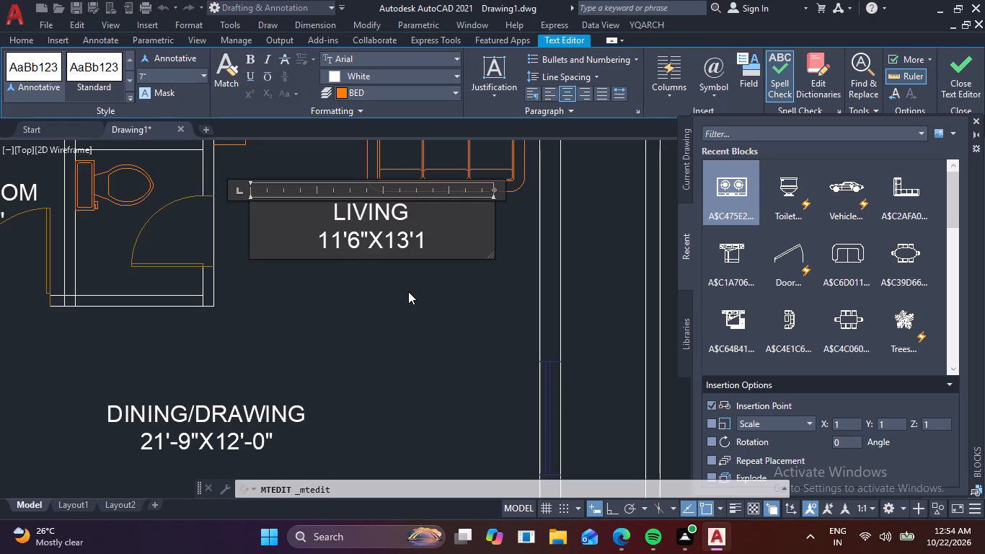
key("0")
key("space")
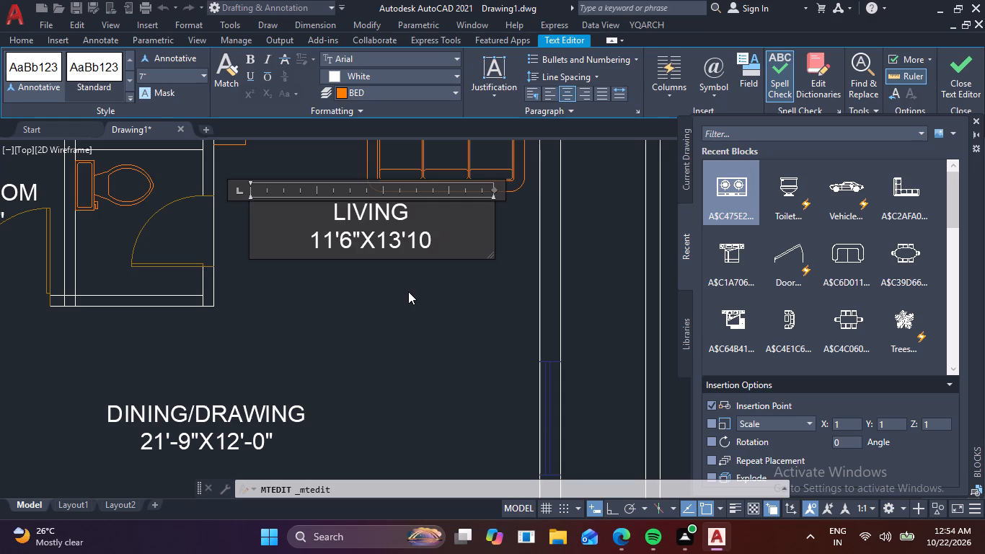
type("1")
type("/2")
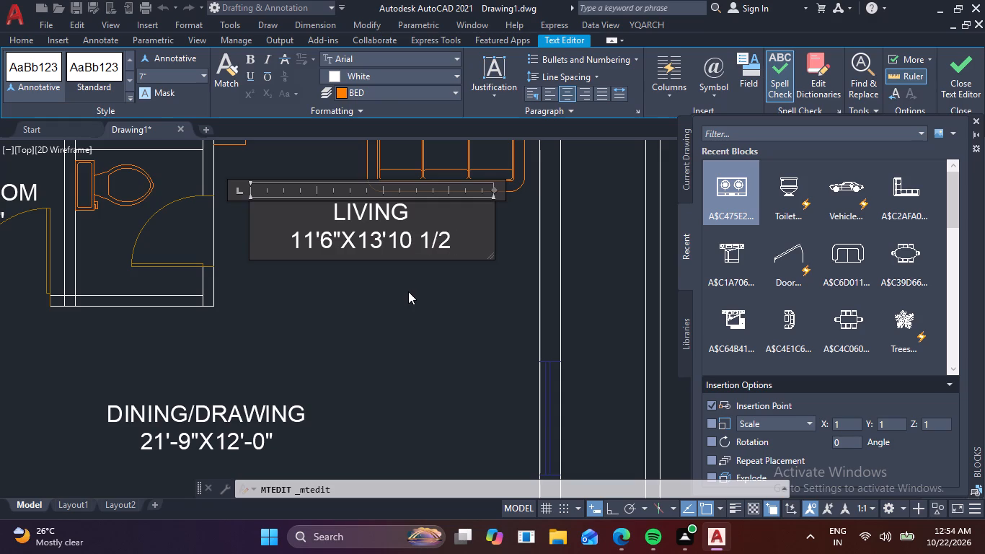
key("shift+quotedbl")
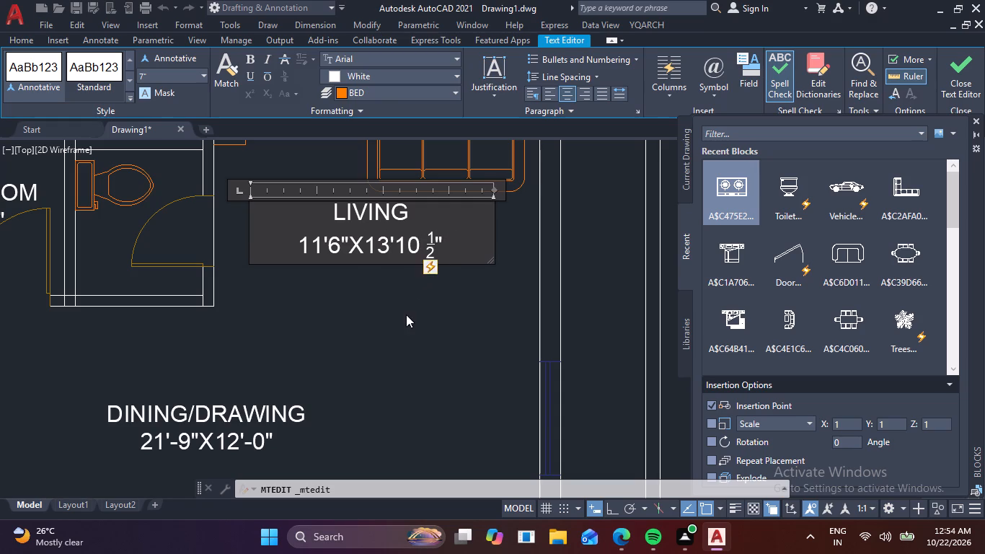
left_click(406, 315)
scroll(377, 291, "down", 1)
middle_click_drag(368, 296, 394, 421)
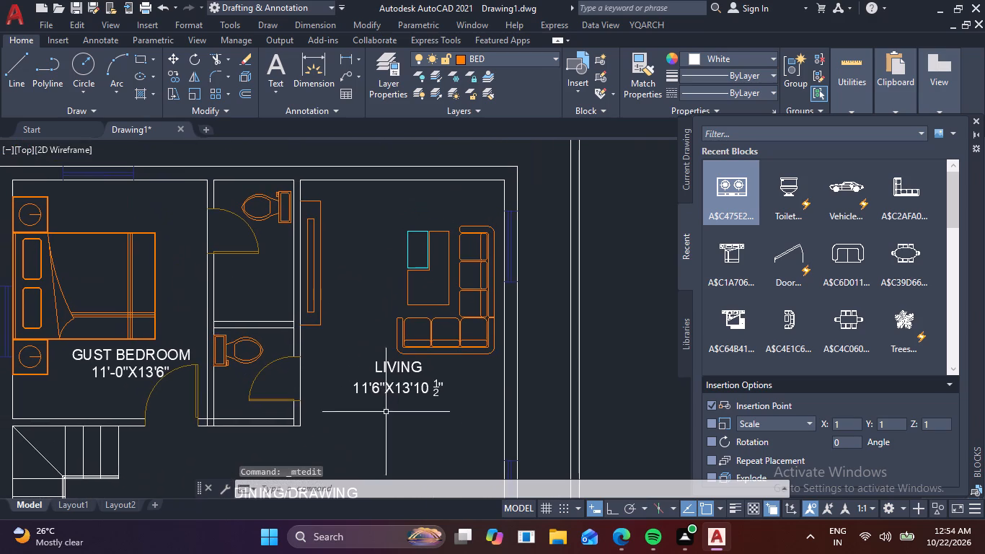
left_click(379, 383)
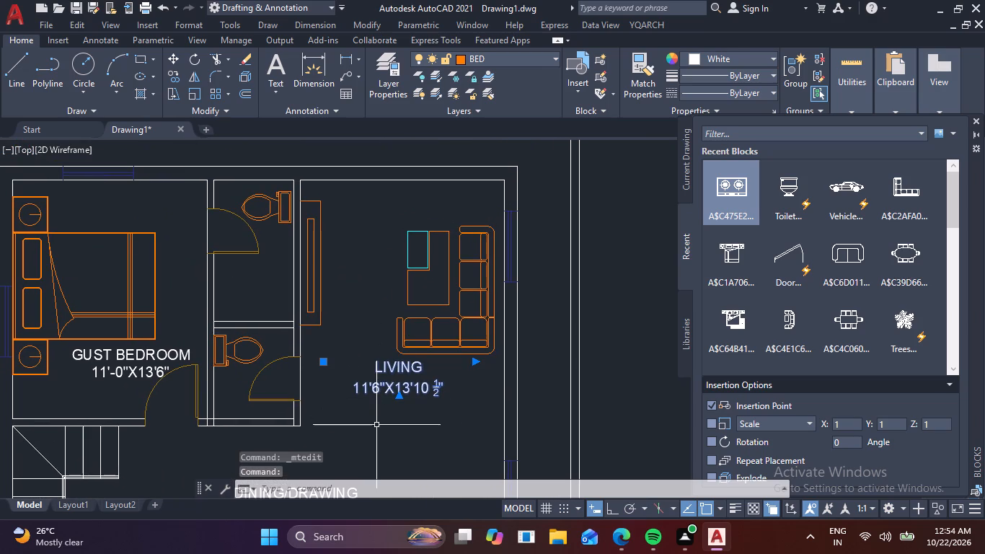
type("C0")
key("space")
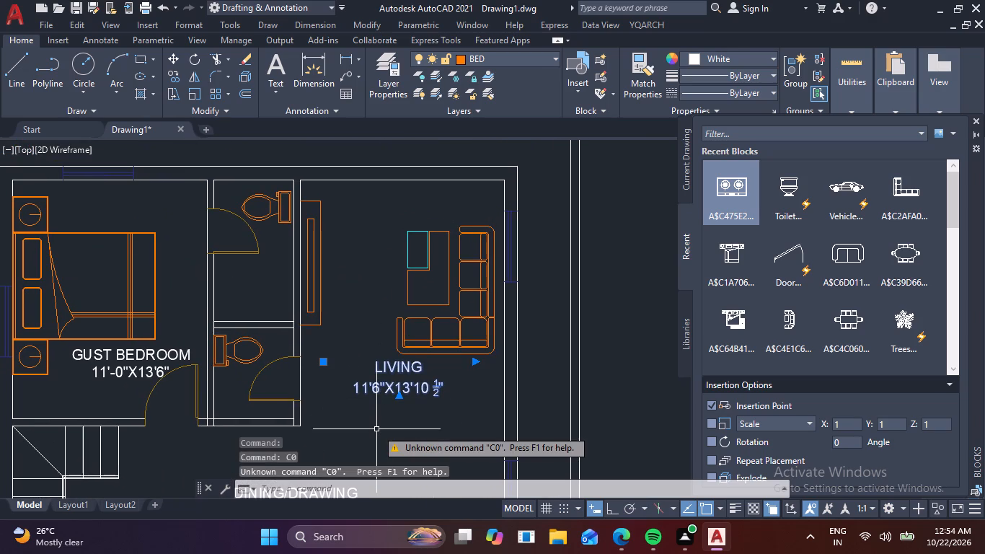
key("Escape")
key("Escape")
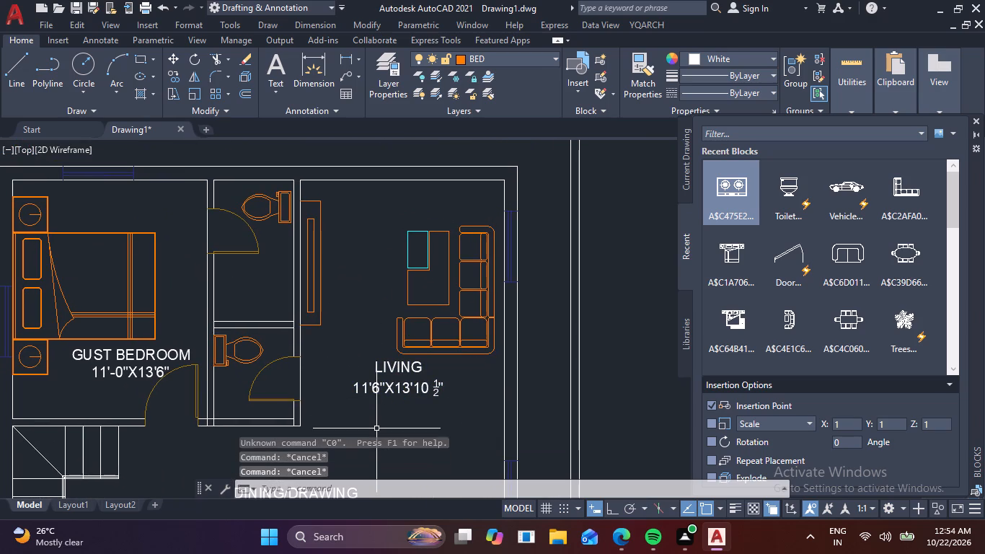
Copy the LIVING label with its room size into the upper toilet between the guest bedroom and living room.
left_click(407, 387)
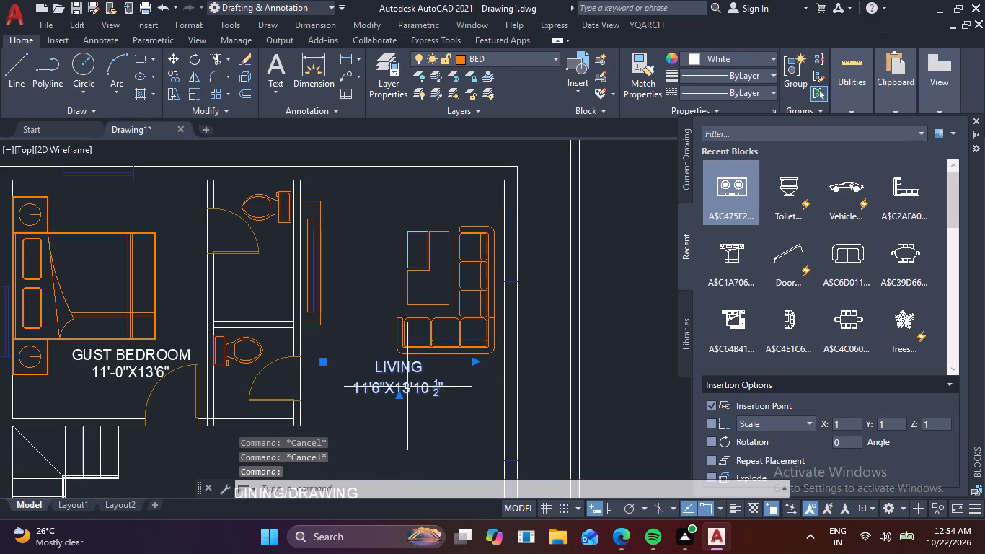
type("CO")
key("space")
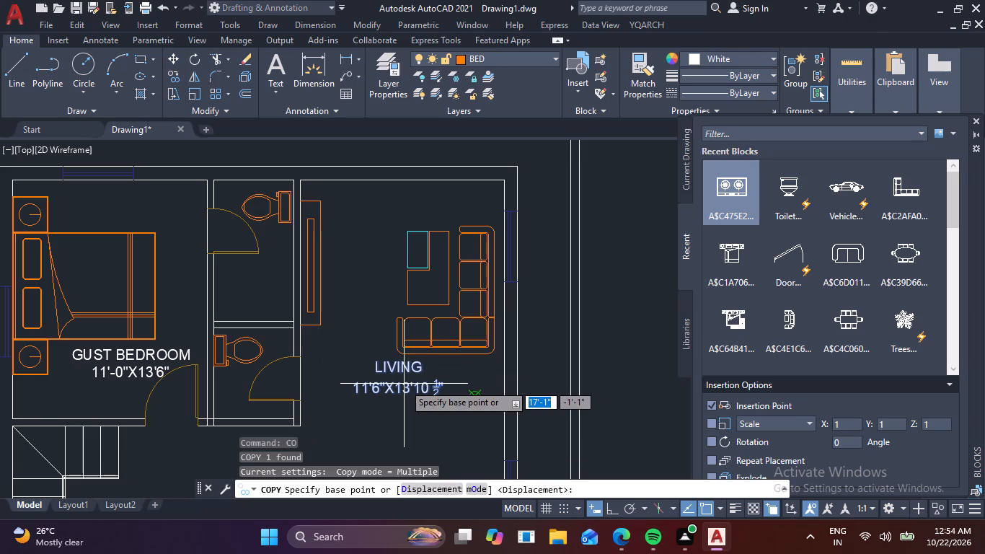
left_click(404, 384)
scroll(311, 305, "up", 2)
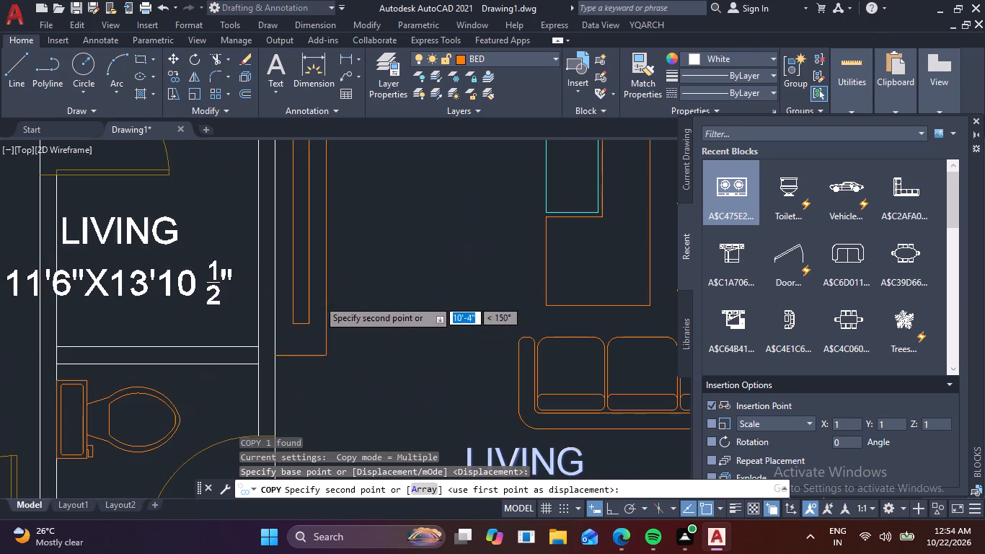
left_click(355, 298)
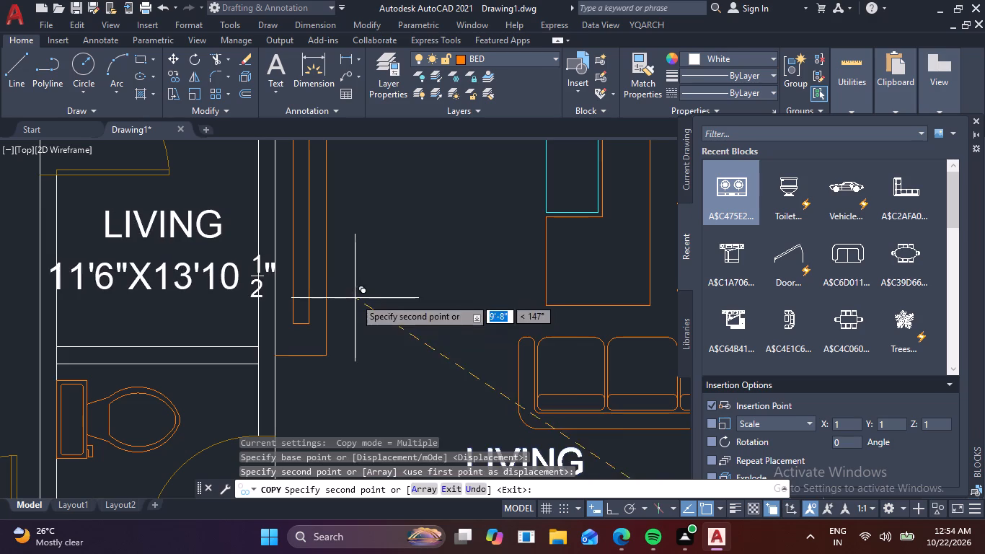
key("Escape")
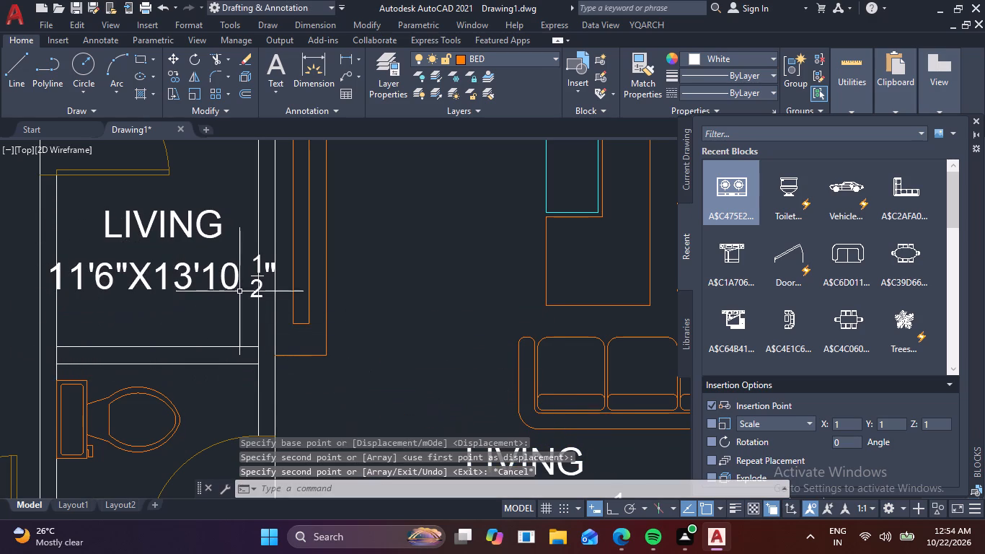
Set the text height of both lines of the LIVING label copy in the upper toilet to 5".
left_click(237, 290)
double_click(231, 285)
left_click_drag(309, 286, 247, 284)
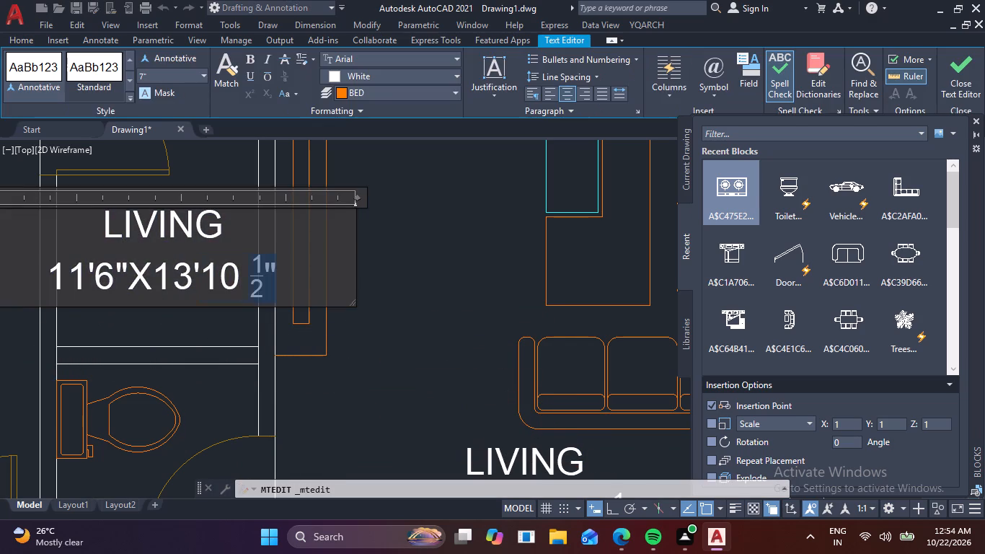
left_click_drag(247, 284, 80, 232)
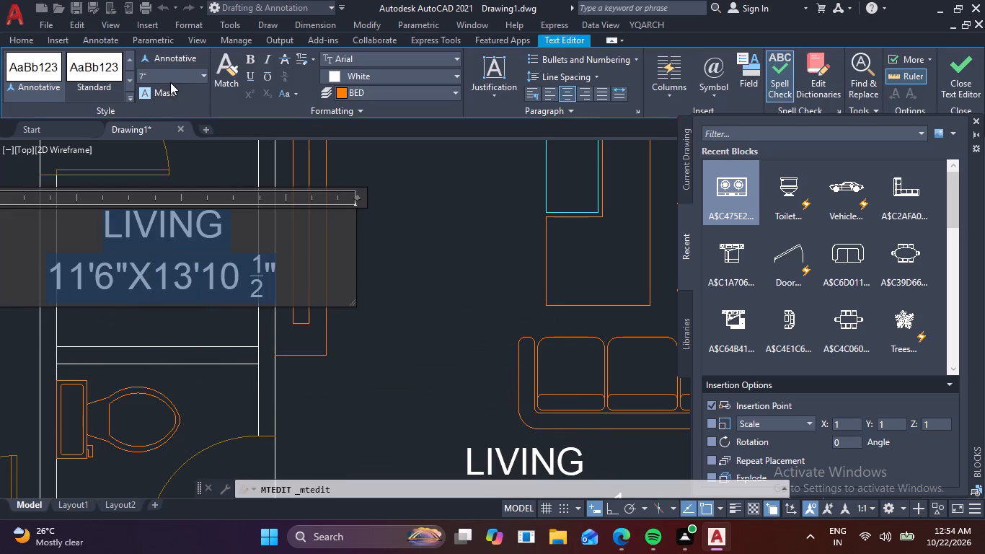
left_click(170, 82)
key("5")
key("Return")
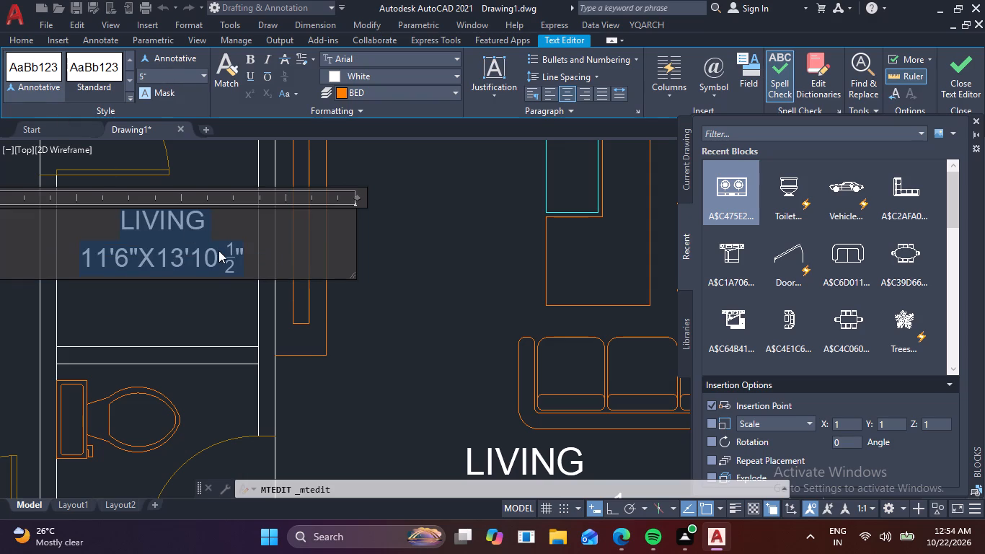
Replace the label text in the upper toilet with "TOILET" over the size 4'-6"X8'-0" and finish editing.
key("BackSpace")
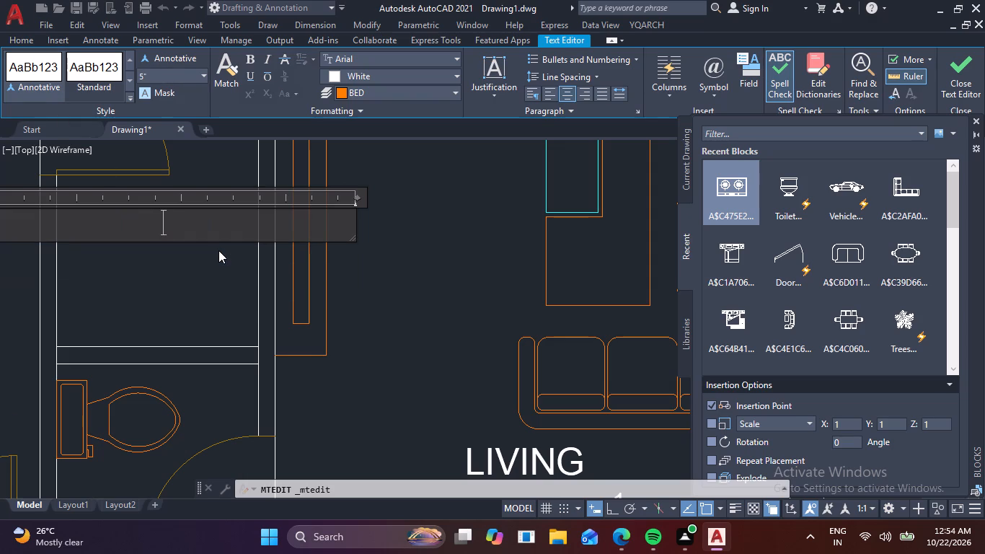
type("TOILET")
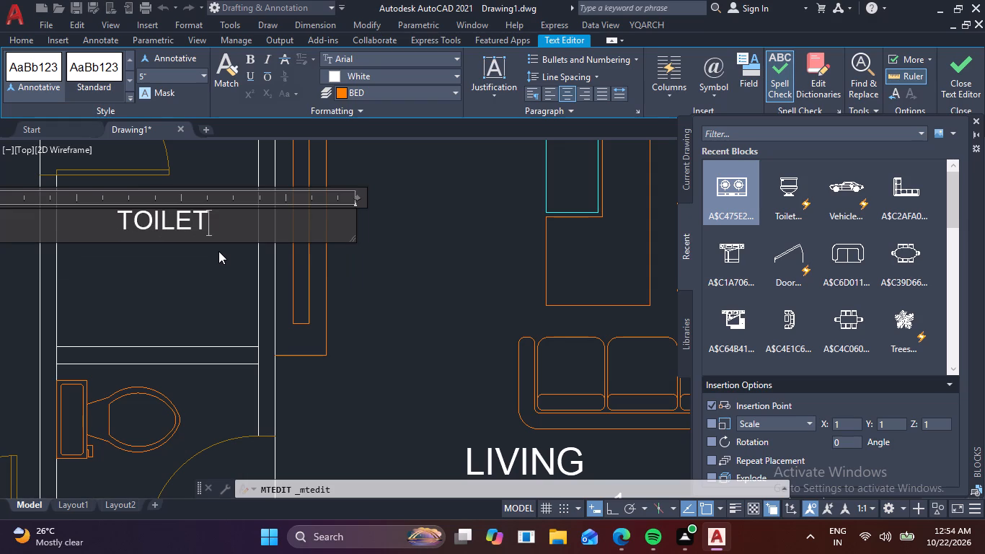
key("Return")
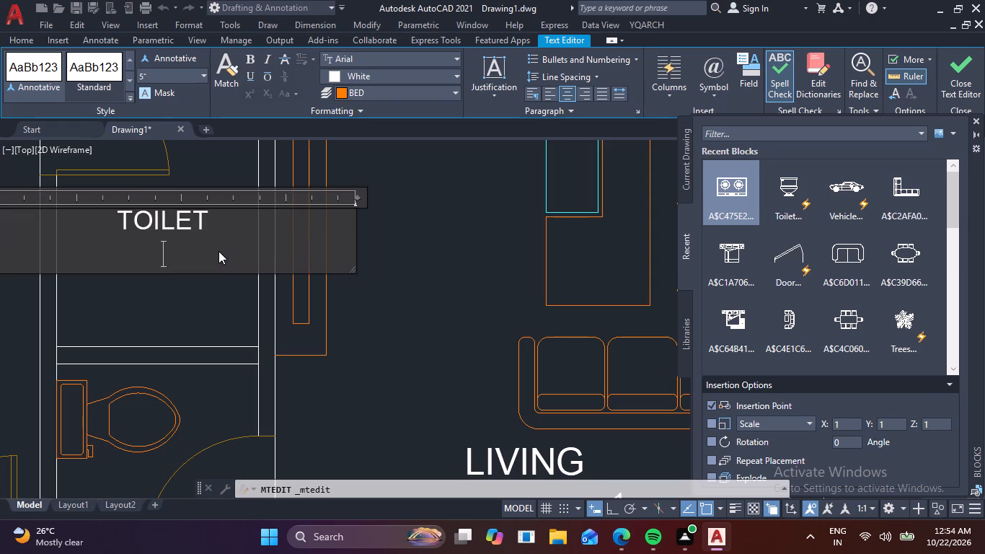
key("4")
key("semicolon")
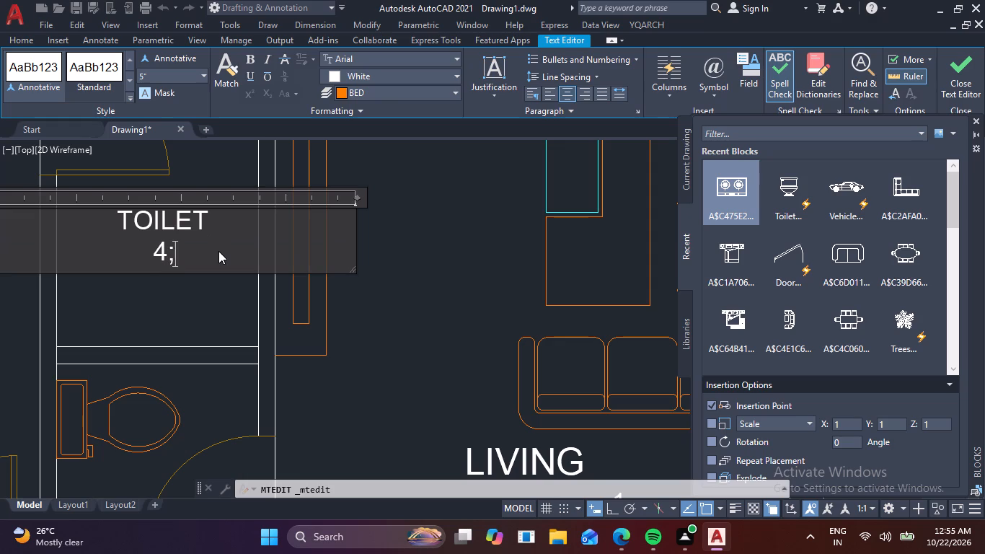
key("BackSpace")
type("'-")
key("6")
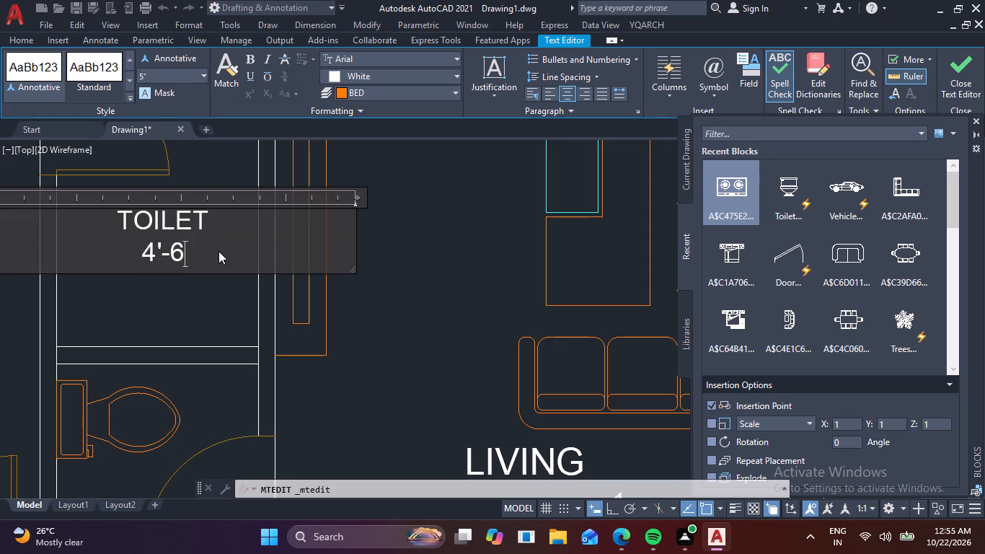
key("shift+quotedbl")
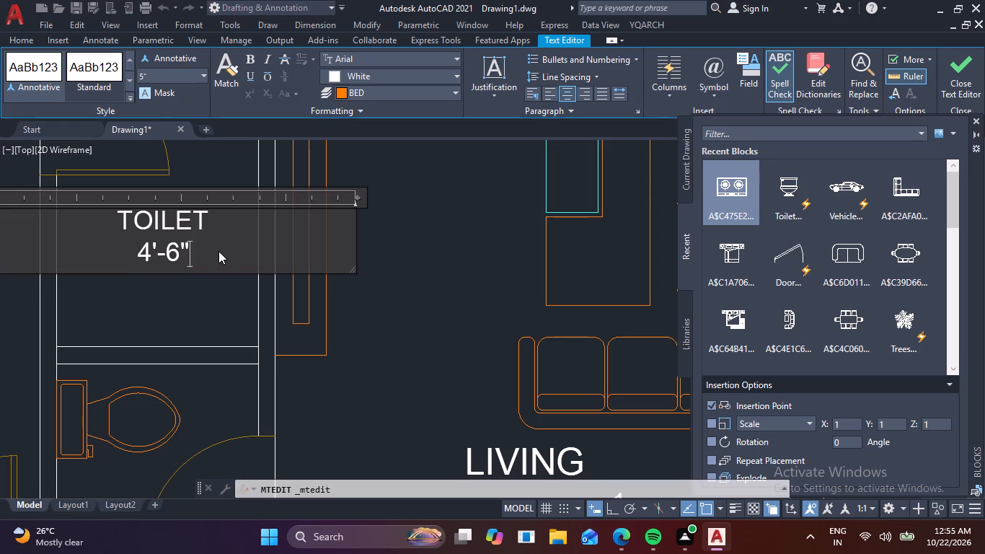
key("x")
key("8")
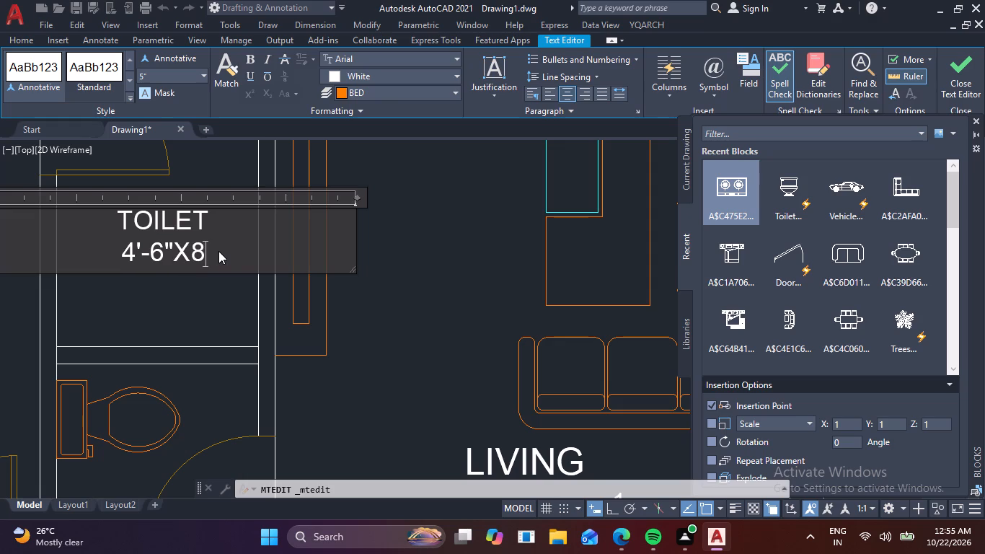
type("'-")
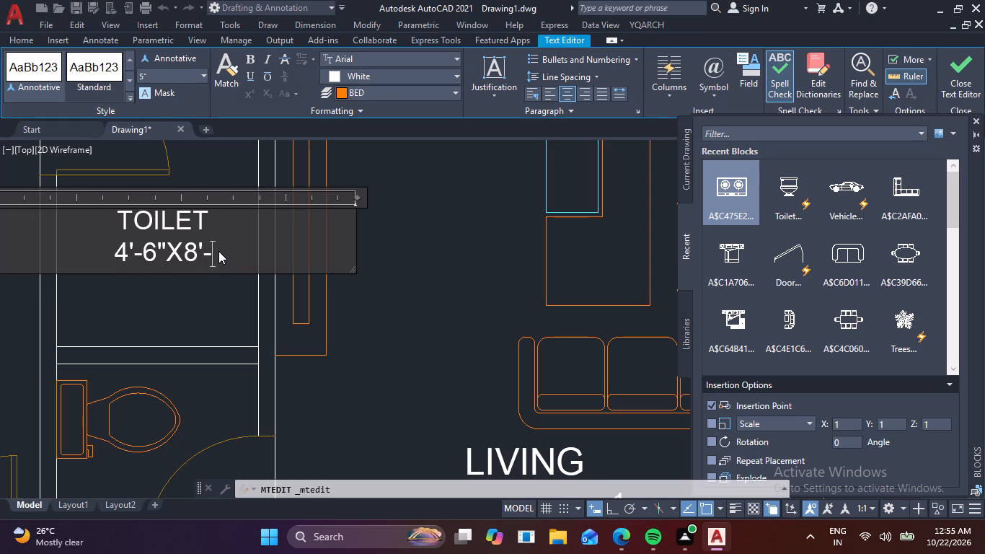
key("0")
key("shift+quotedbl")
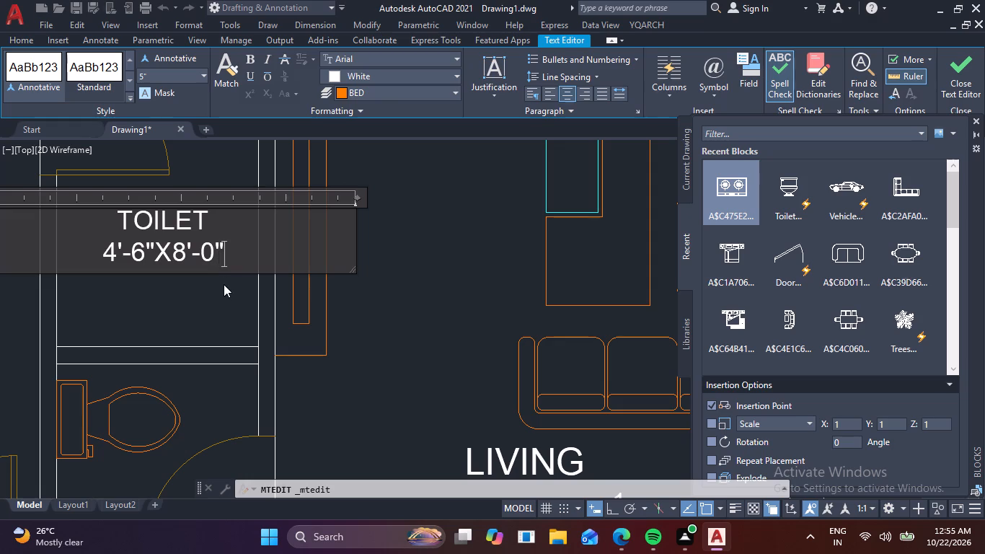
left_click(223, 291)
Copy the TOILET label straight down into the lower toilet, just below the WC.
scroll(222, 293, "down", 2)
middle_click_drag(226, 281, 215, 265)
scroll(200, 268, "up", 1)
left_click(195, 262)
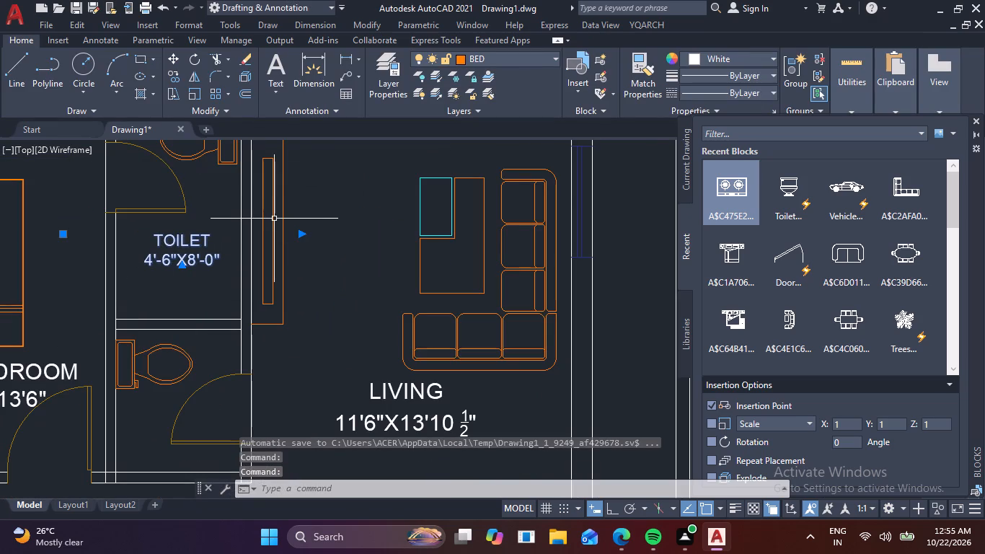
type("CO")
key("space")
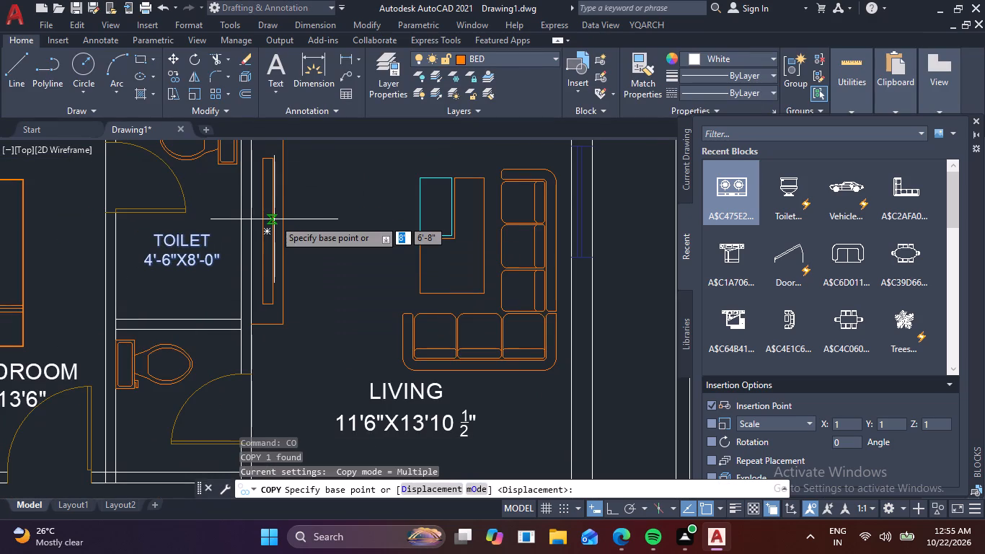
left_click(186, 243)
scroll(245, 315, "down", 1)
middle_click_drag(290, 393, 301, 386)
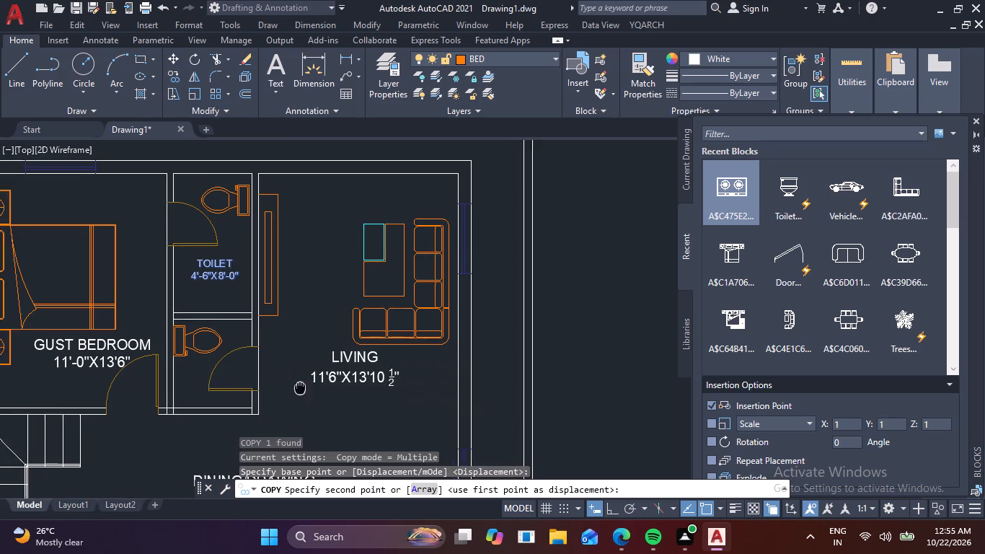
middle_click_drag(301, 386, 296, 353)
scroll(274, 329, "up", 2)
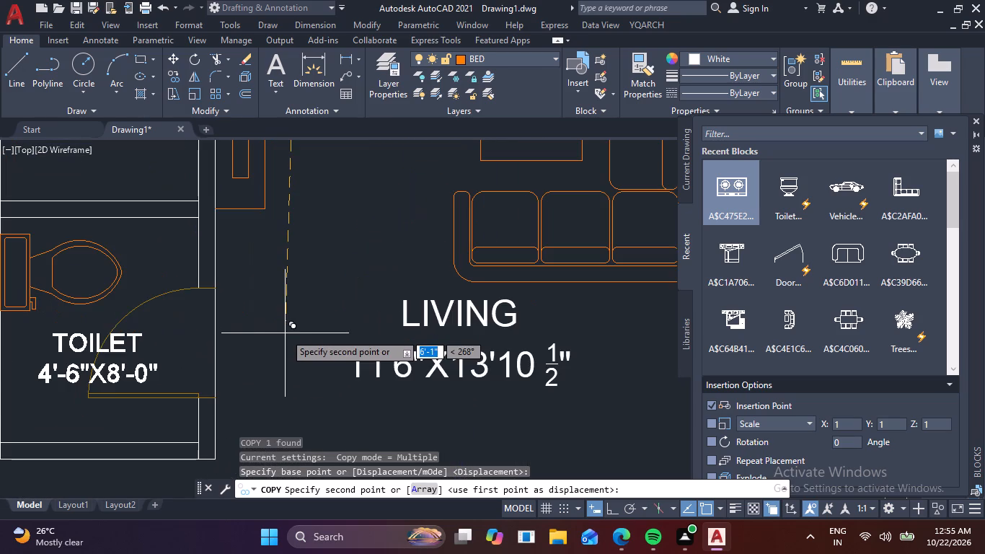
left_click(285, 333)
key("Escape")
Replace both lines of the TOILET label copy in the lower toilet with "POWDER" and start a second line.
double_click(152, 372)
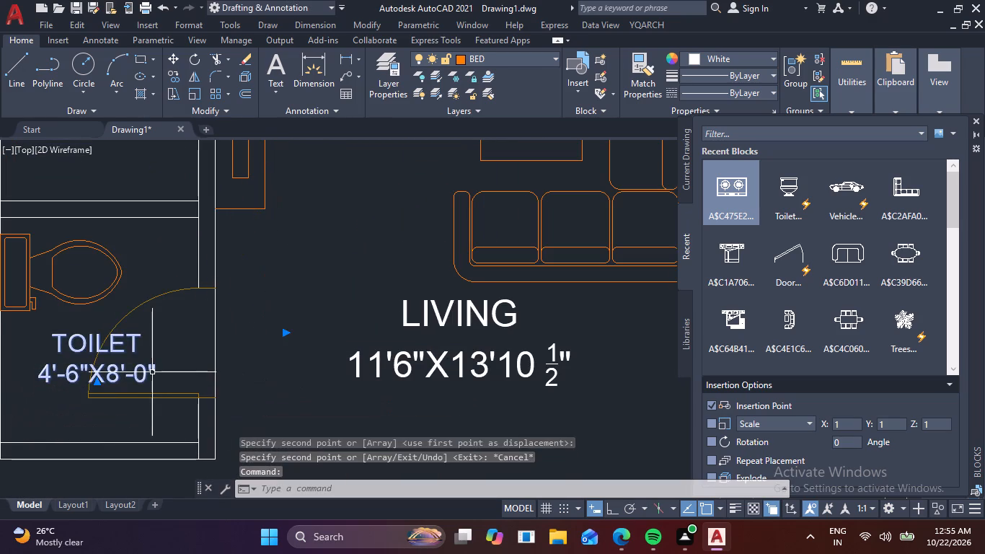
left_click(159, 371)
key("BackSpace")
key("BackSpace")
key("BackSpace")
key("BackSpace")
key("BackSpace")
key("BackSpace")
key("BackSpace")
key("BackSpace")
key("BackSpace")
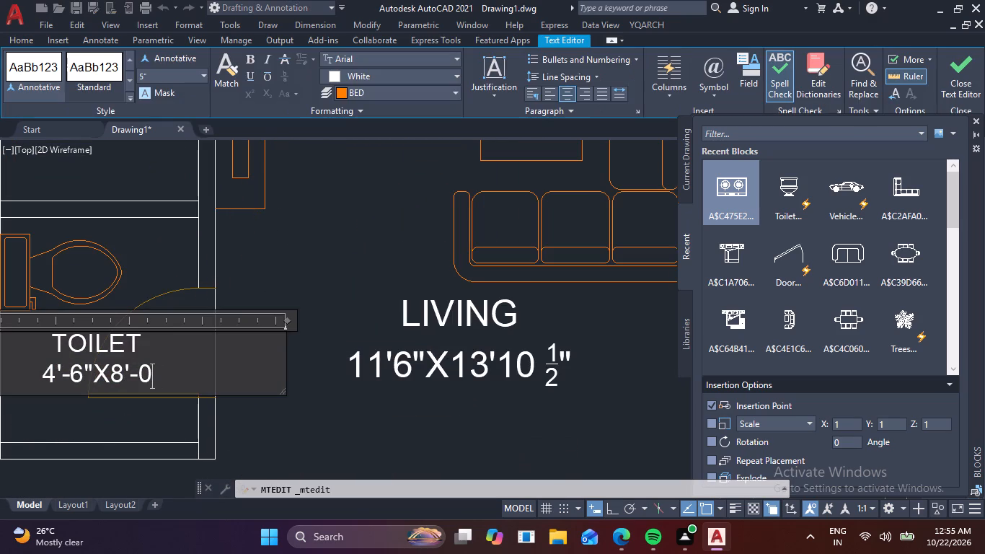
key("BackSpace")
key("BackSpace")
key("BackSpace")
key("BackSpace")
key("BackSpace")
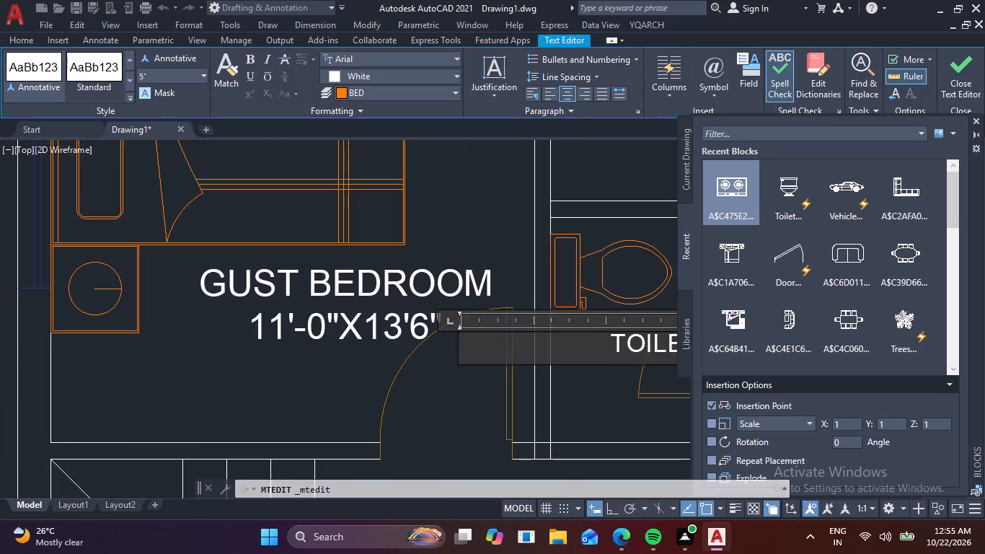
key("BackSpace")
key("BackSpace")
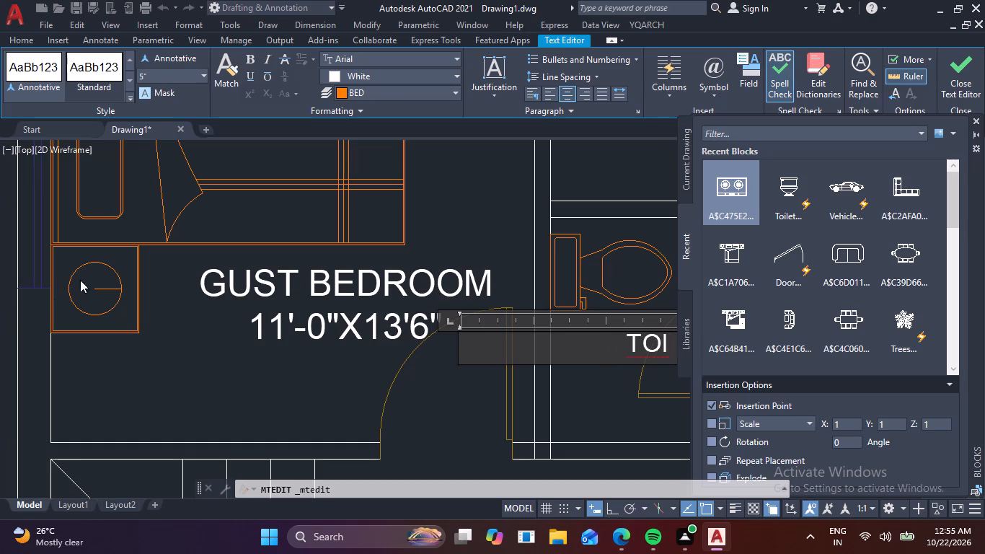
middle_click_drag(112, 291, 0, 294)
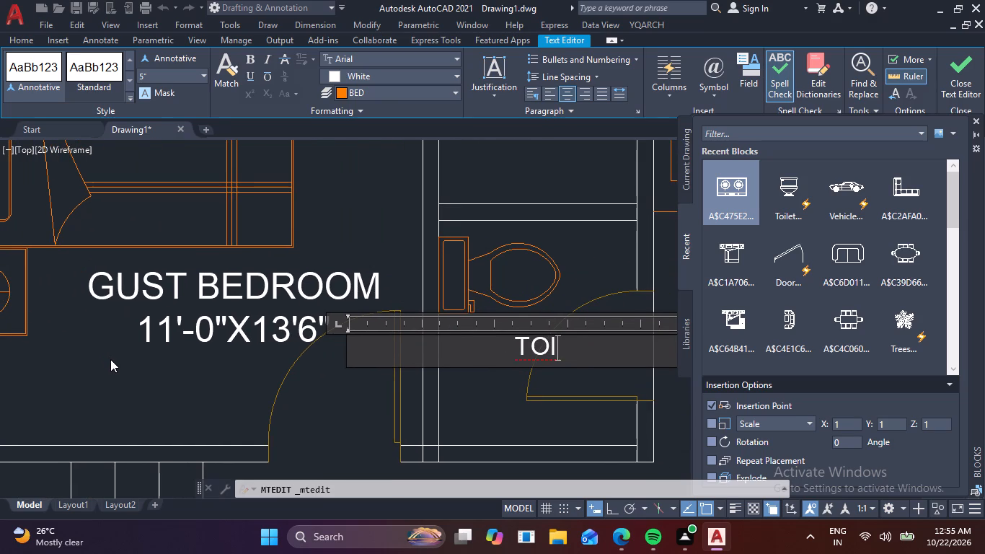
key("BackSpace")
key("BackSpace")
key("BackSpace")
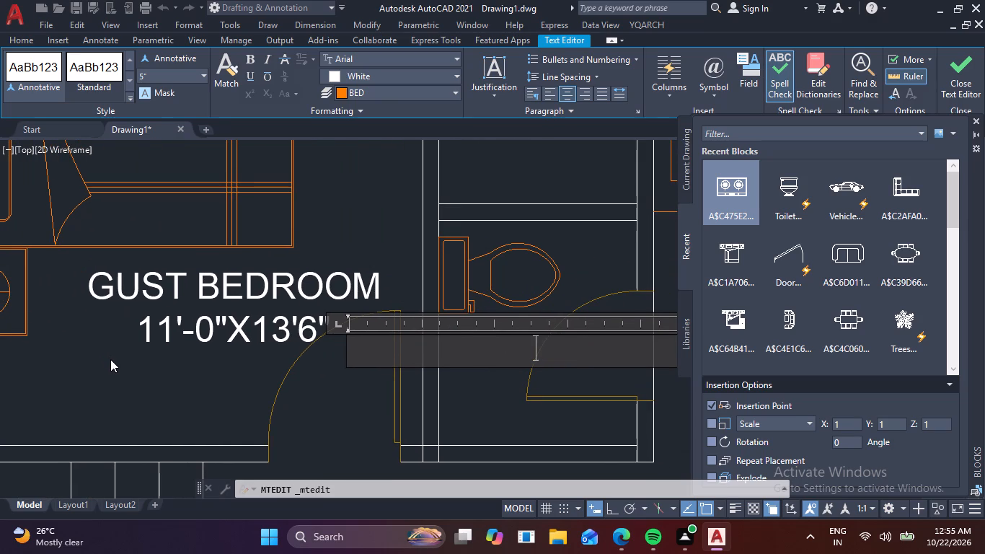
type("POWER")
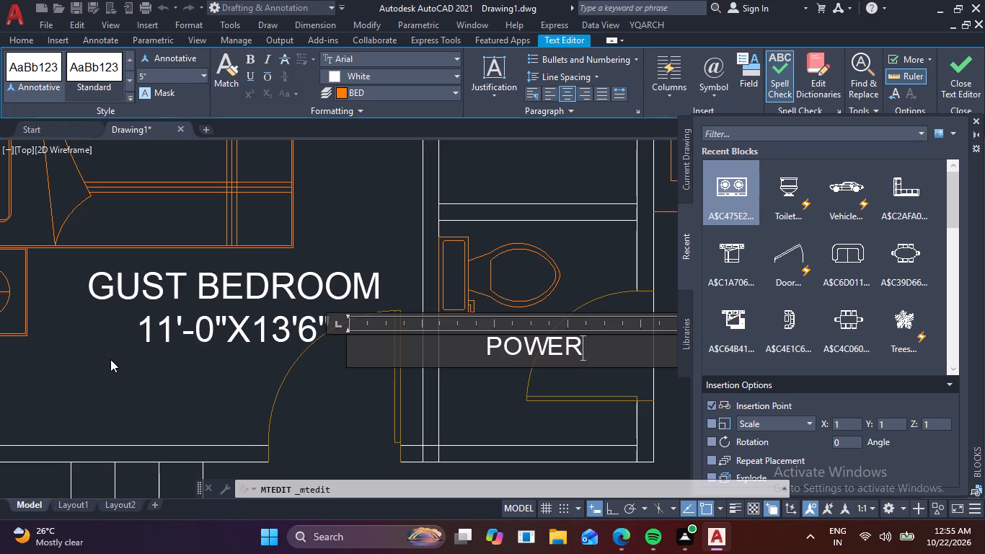
key("BackSpace")
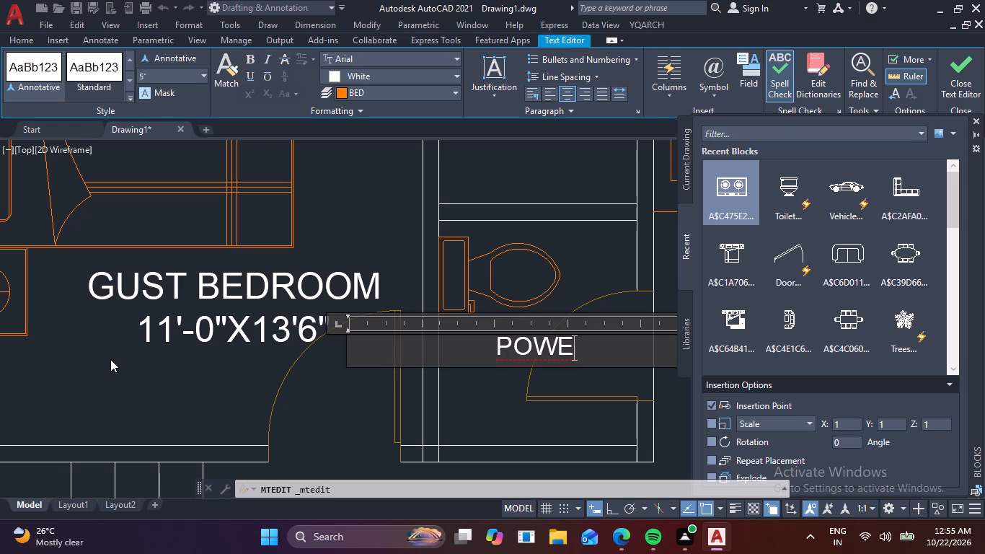
key("BackSpace")
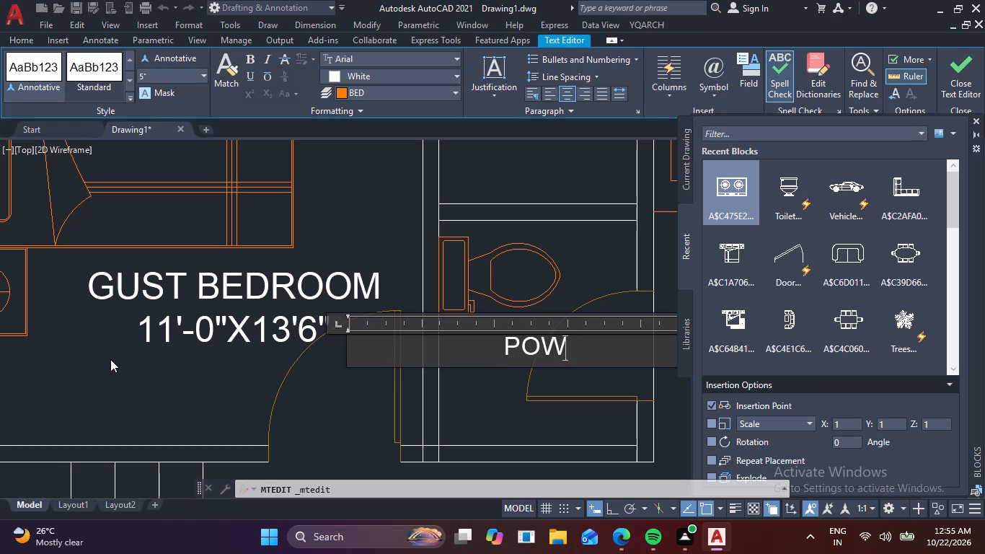
type("DE")
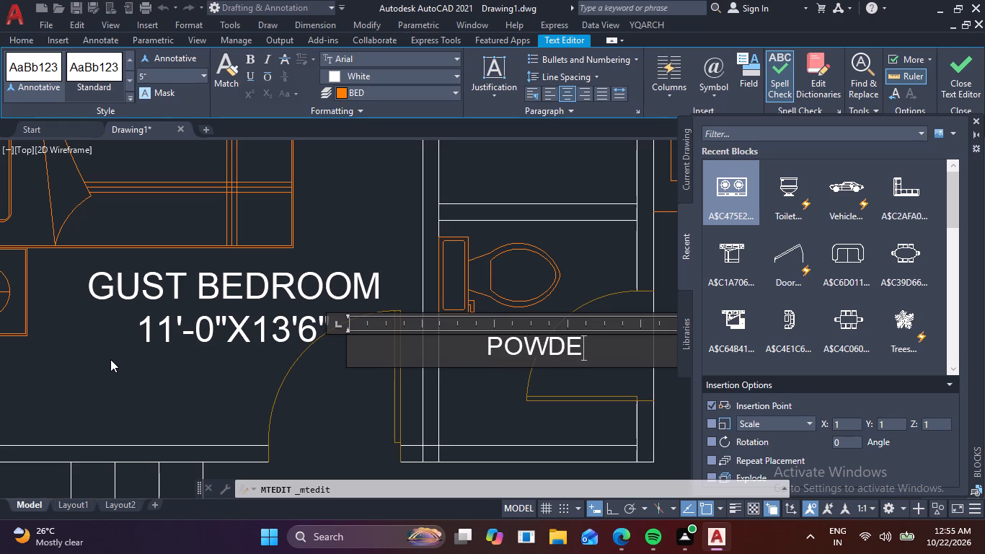
key("r")
key("Return")
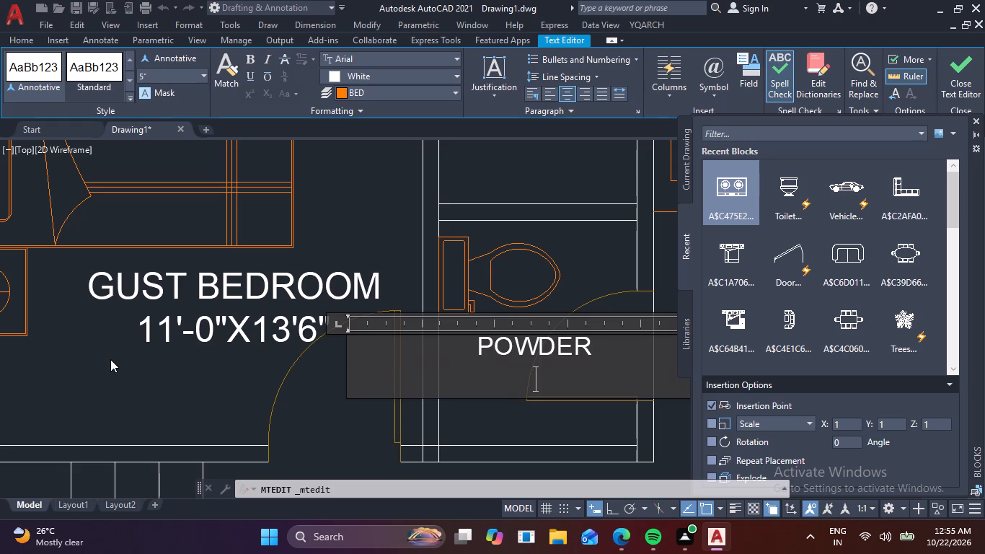
Enter the size 4'6"X4'7 1/2" with a stacked fraction below POWDER in the lower toilet's label and finish editing.
type("4'6")
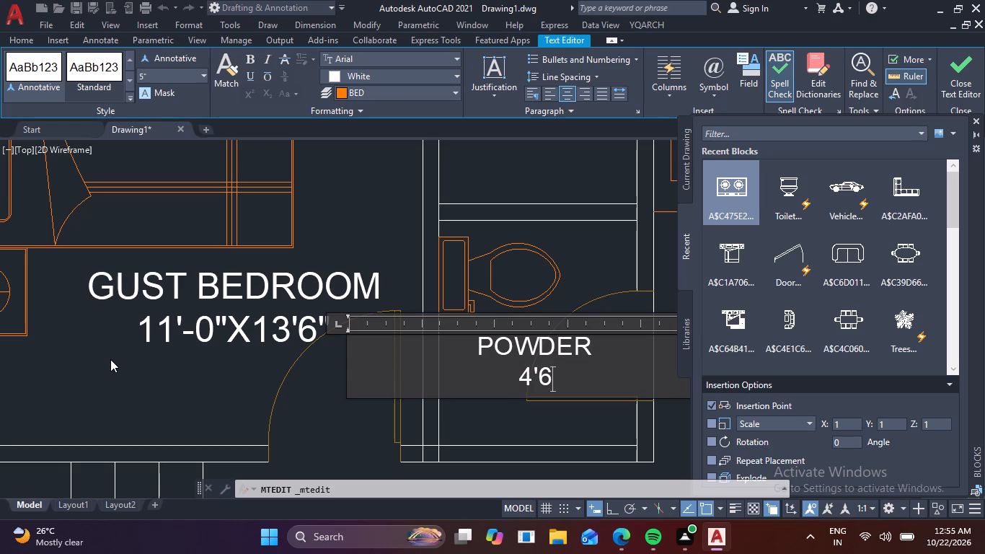
key("shift+quotedbl")
key("x")
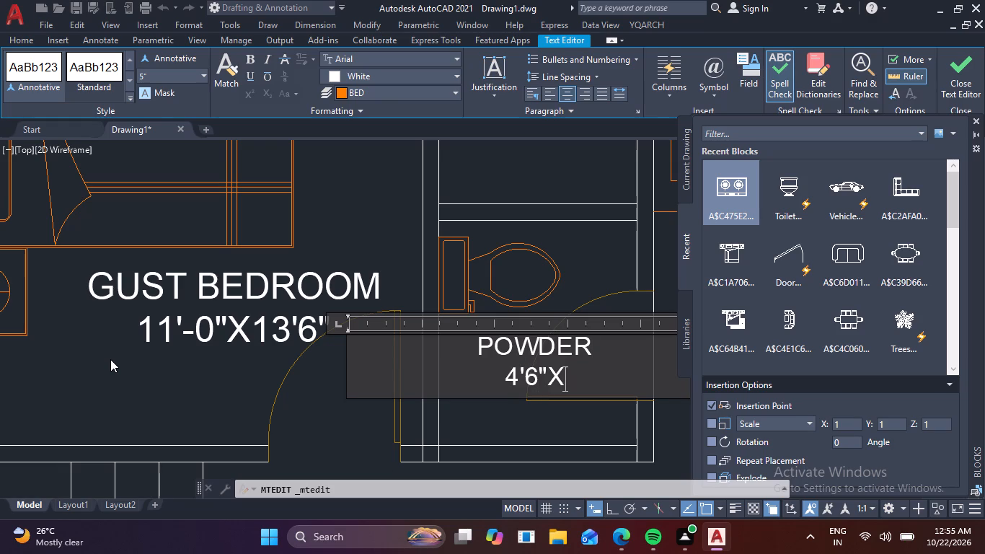
type("4'")
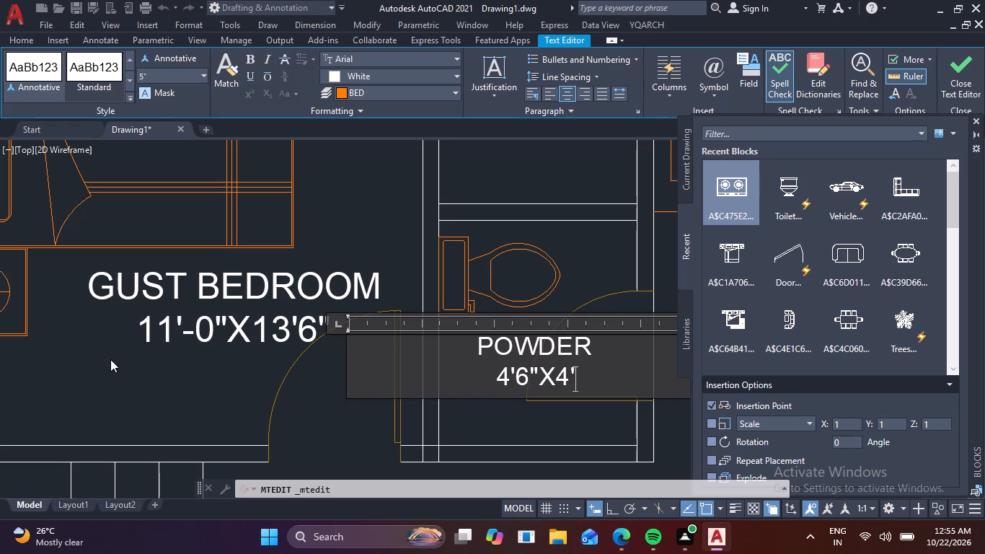
key("7")
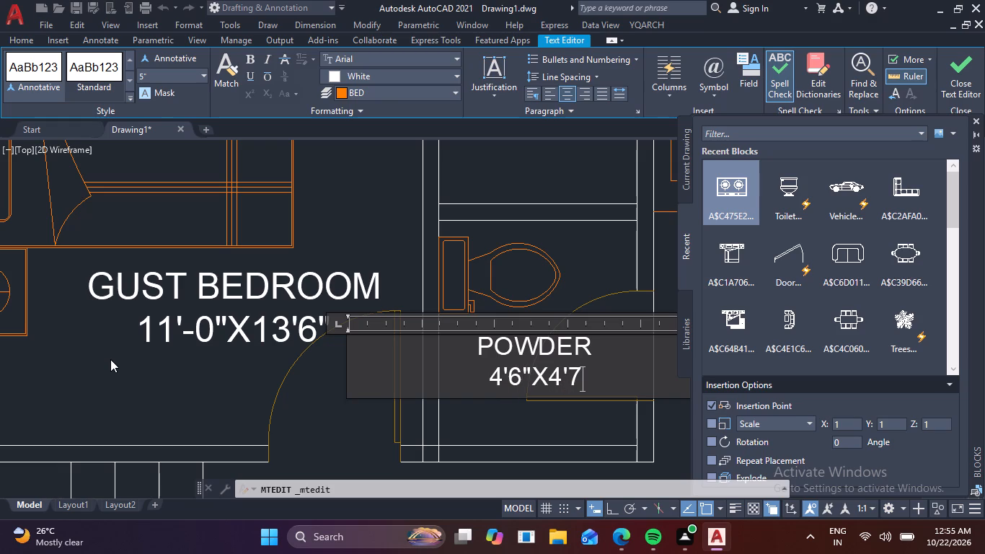
key("space")
type("1")
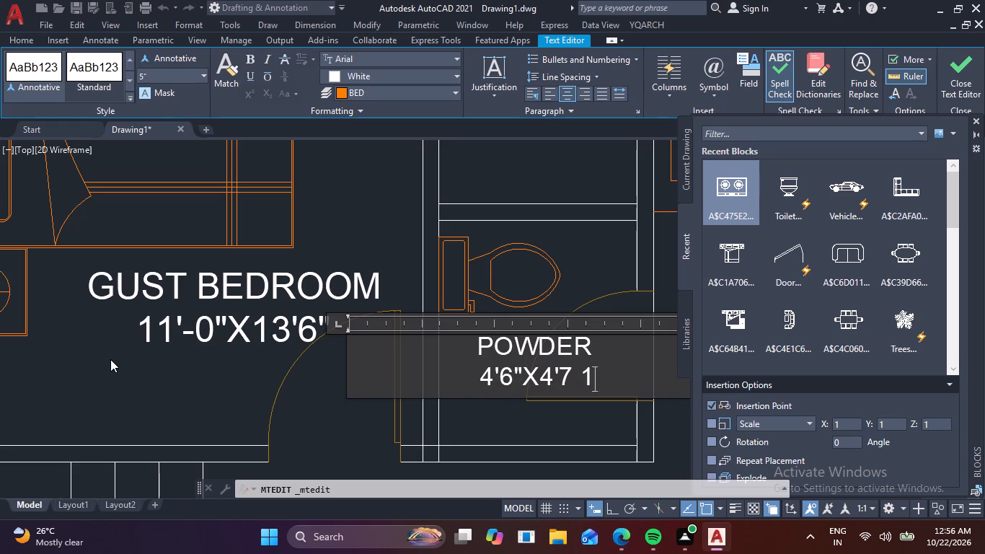
type("/2")
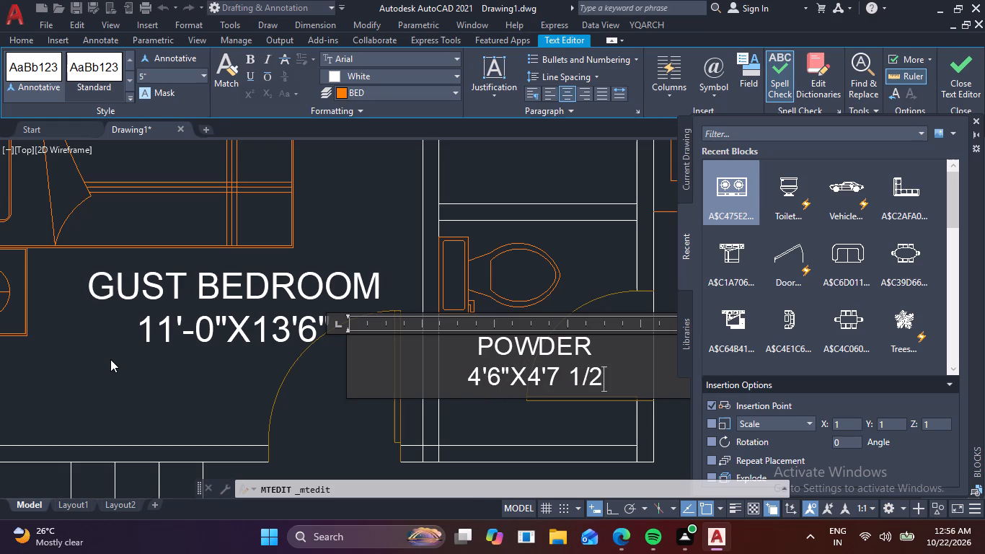
key("shift+quotedbl")
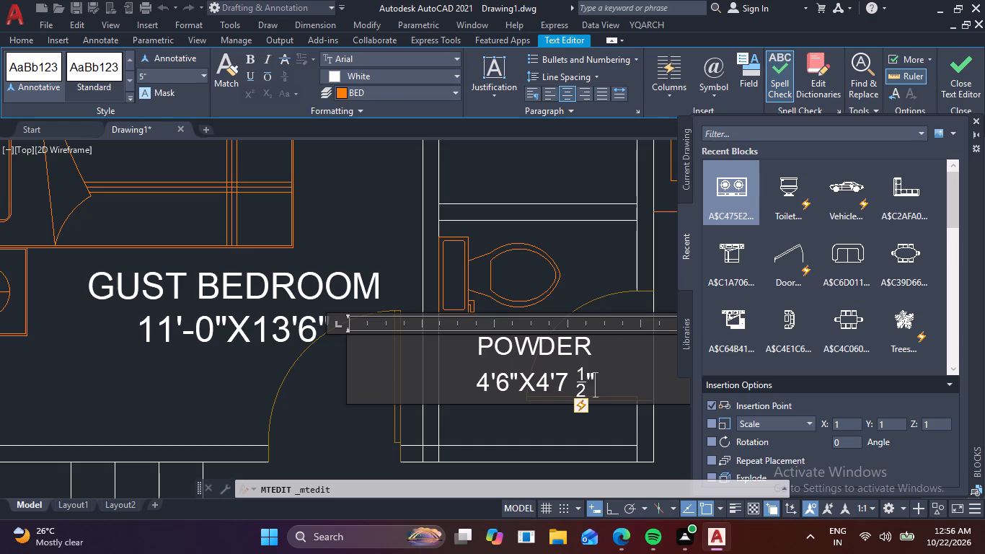
left_click(569, 288)
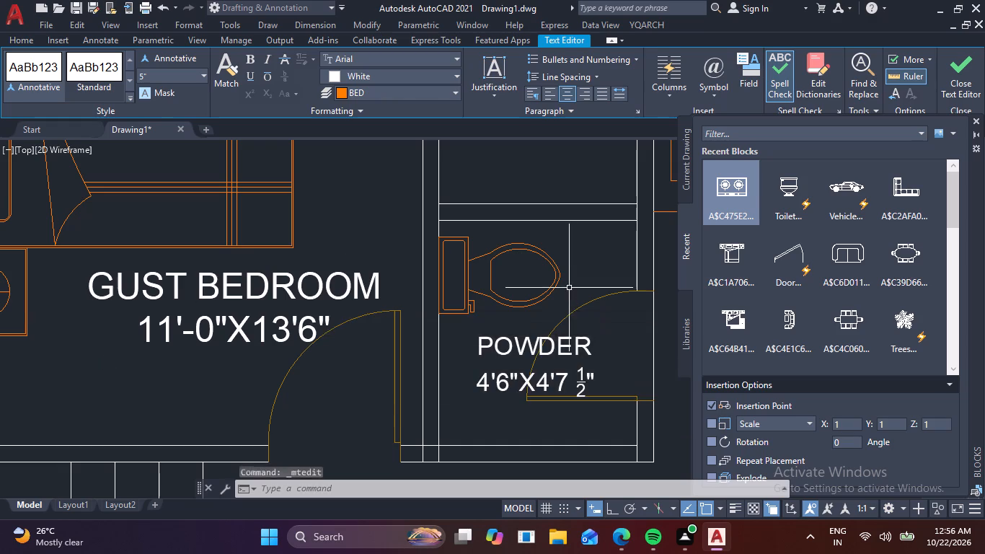
Copy the POWDER label straight down into the small room between the kitchen and the car porch.
scroll(569, 289, "down", 2)
middle_click_drag(582, 331, 393, 244)
scroll(455, 277, "down", 1)
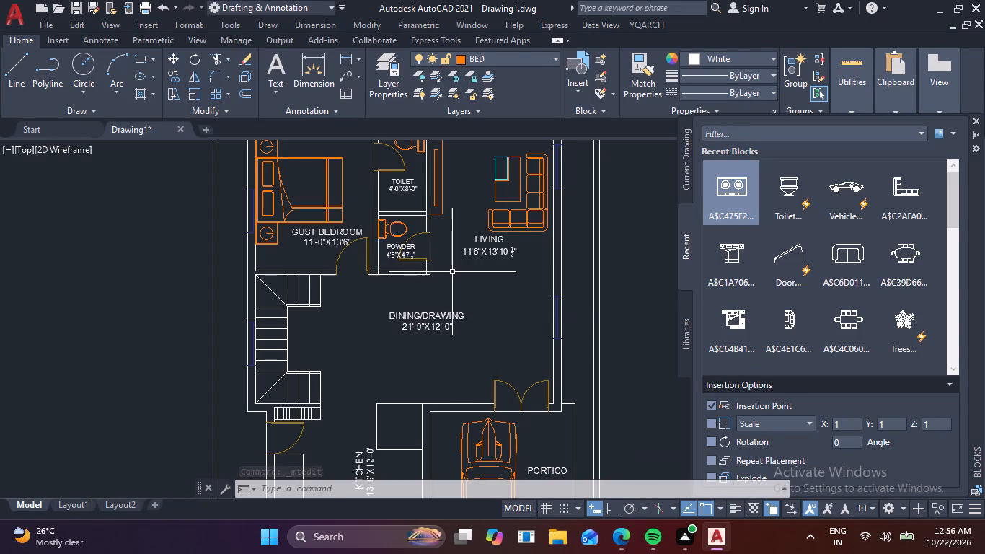
scroll(450, 298, "down", 1)
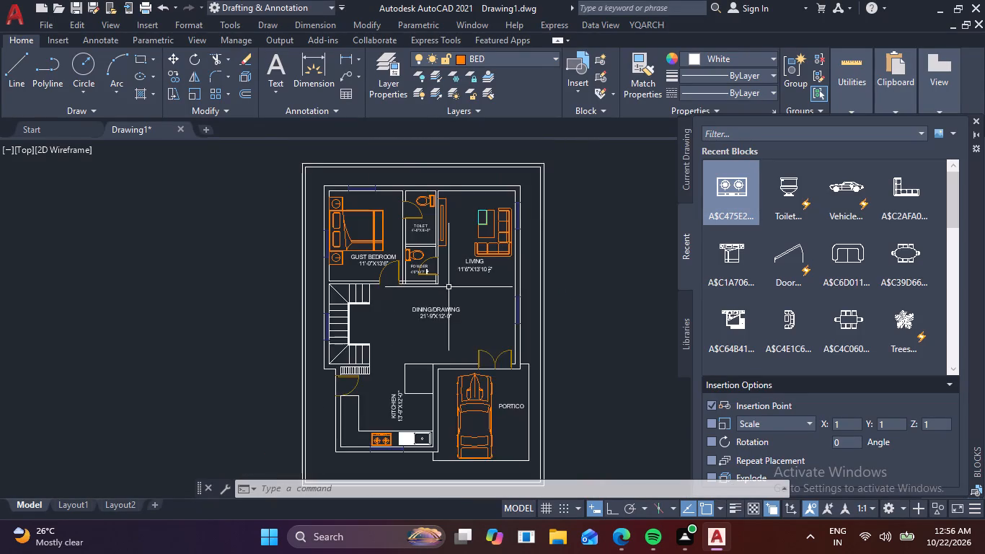
middle_click_drag(443, 296, 388, 352)
middle_click_drag(396, 380, 391, 283)
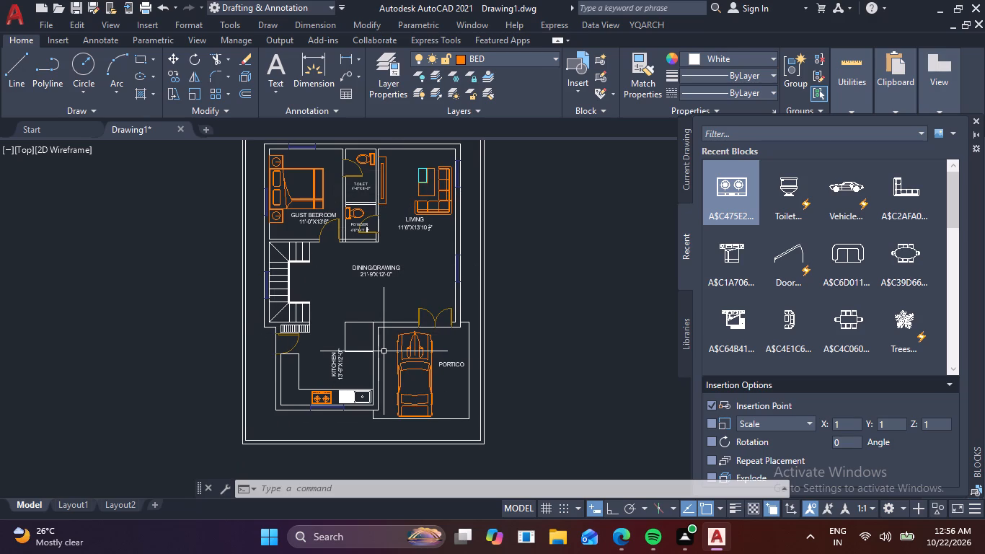
scroll(365, 229, "up", 1)
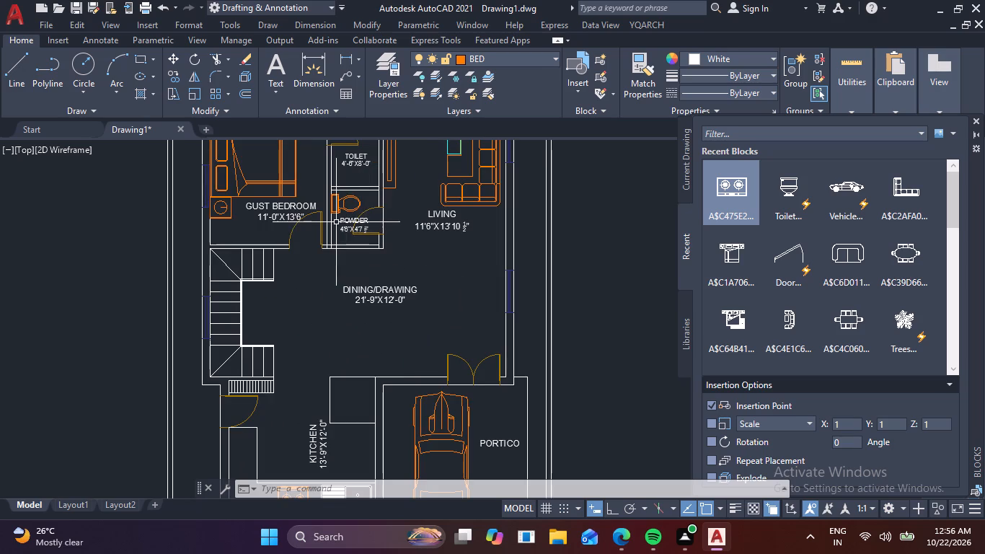
left_click(355, 221)
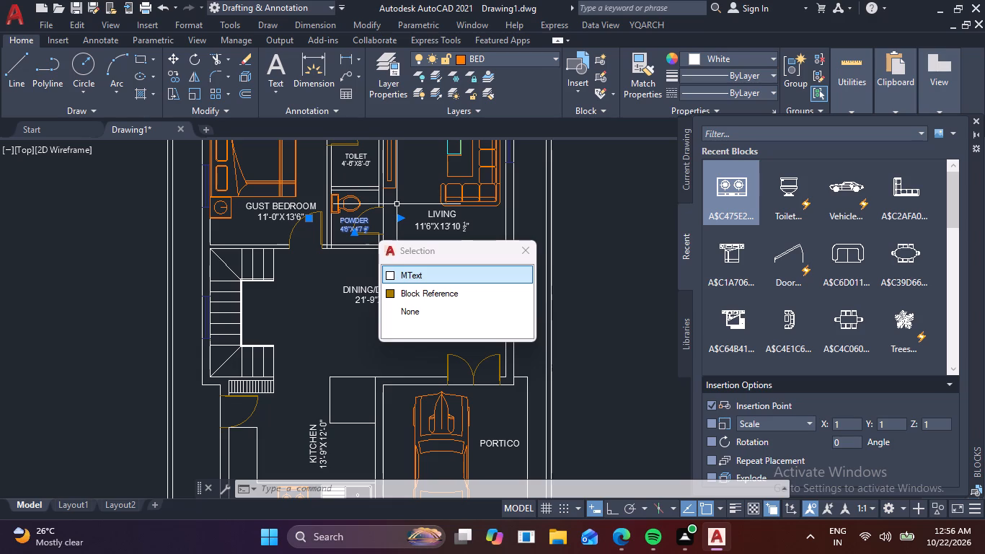
left_click(395, 273)
key("c")
type("O")
key("space")
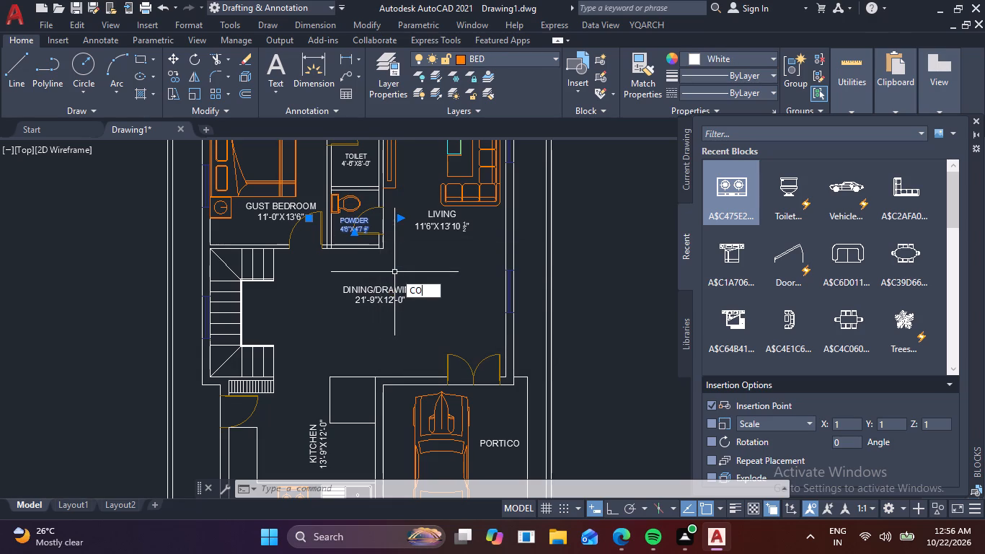
left_click(360, 215)
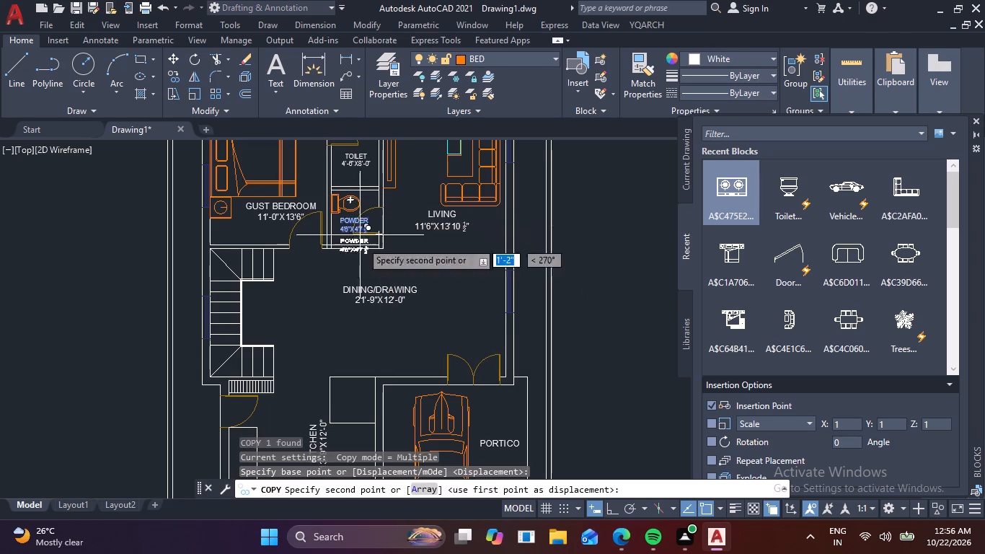
scroll(355, 394, "up", 3)
left_click(357, 354)
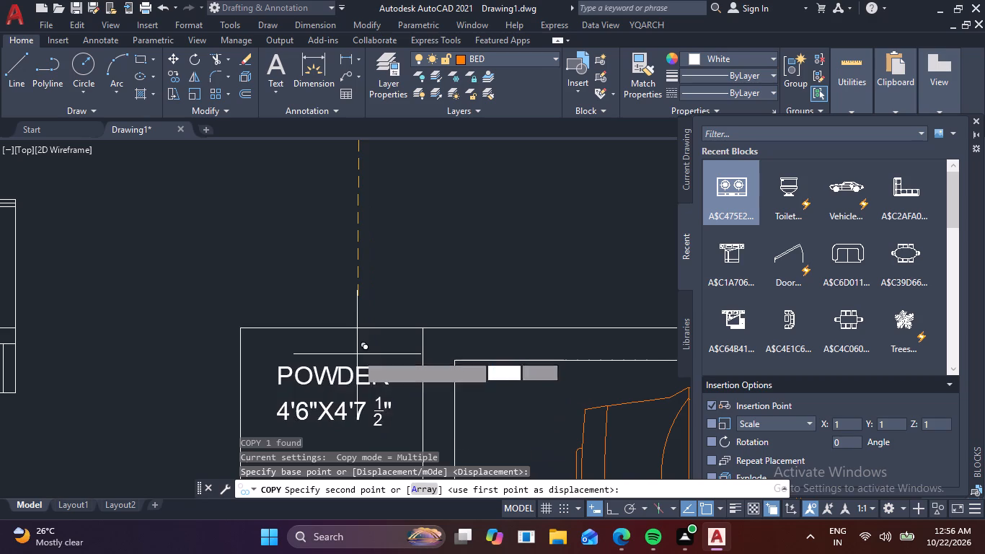
key("Escape")
Replace both lines of the POWDER label copy in the small room beside the car porch with "PUJA" and start a second line.
double_click(367, 411)
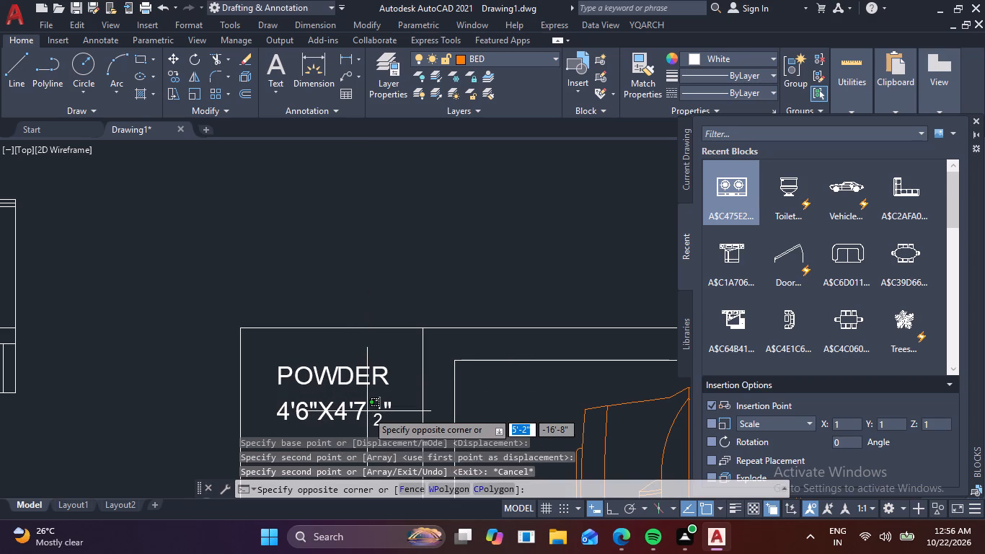
double_click(349, 405)
left_click(349, 405)
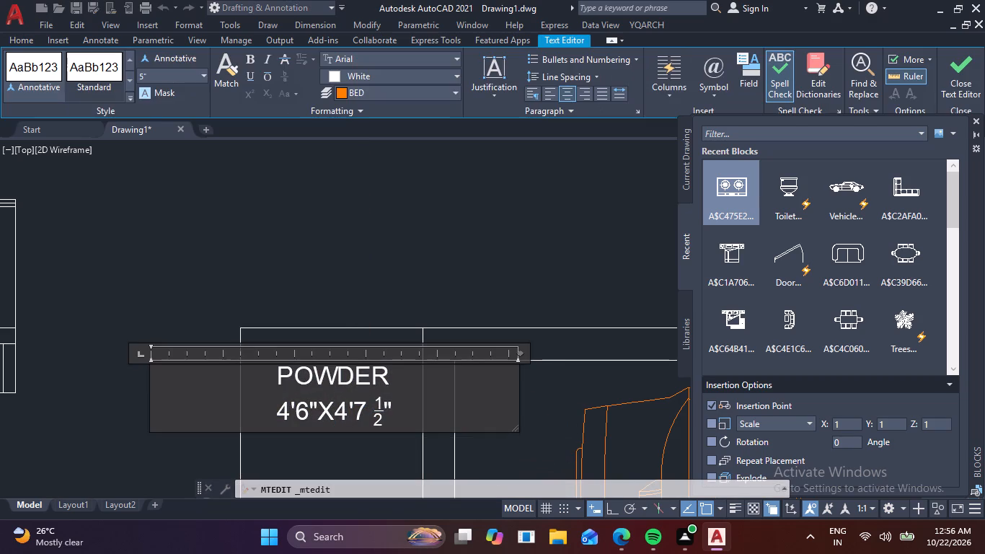
left_click(412, 407)
key("BackSpace")
key("BackSpace")
key("BackSpace")
key("BackSpace")
key("BackSpace")
key("BackSpace")
key("BackSpace")
key("BackSpace")
key("BackSpace")
key("BackSpace")
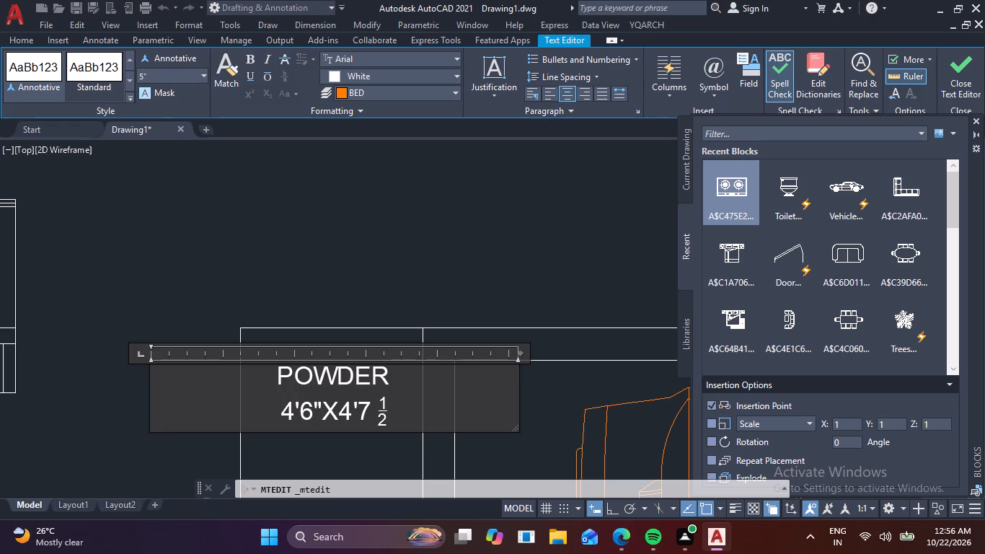
key("BackSpace")
key("BackSpace")
key("BackSpace")
key("BackSpace")
key("BackSpace")
key("BackSpace")
key("BackSpace")
key("BackSpace")
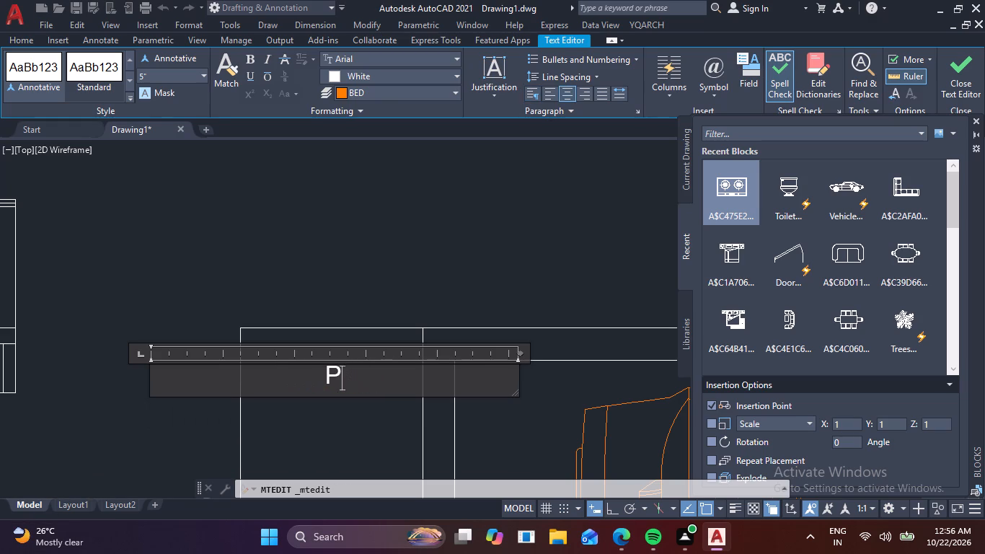
key("BackSpace")
key("p")
key("u")
type("JA")
key("Return")
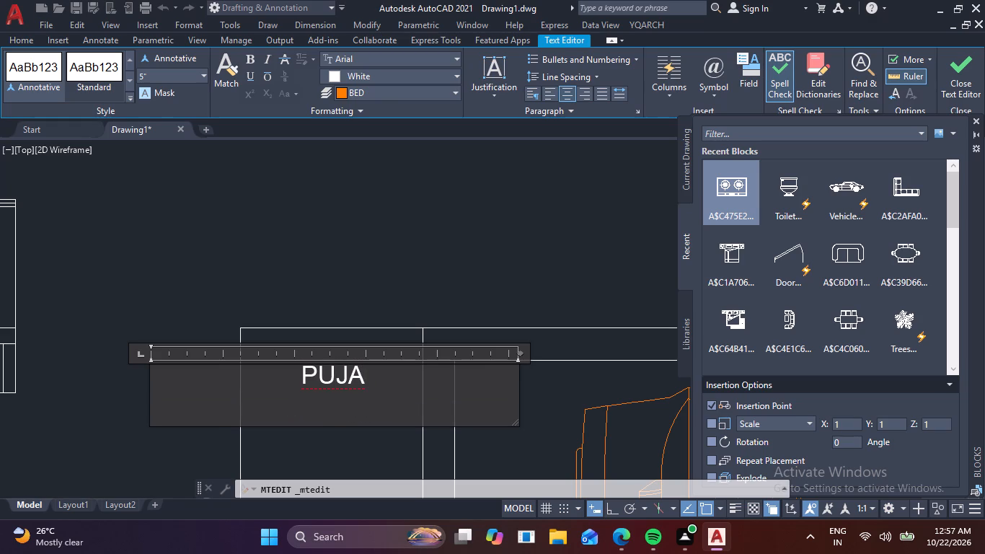
Enter the size 4'-3"X4'4- 1/2" with a stacked fraction as the PUJA label's second line and finish editing.
key("4")
type("'4")
key("BackSpace")
key("3")
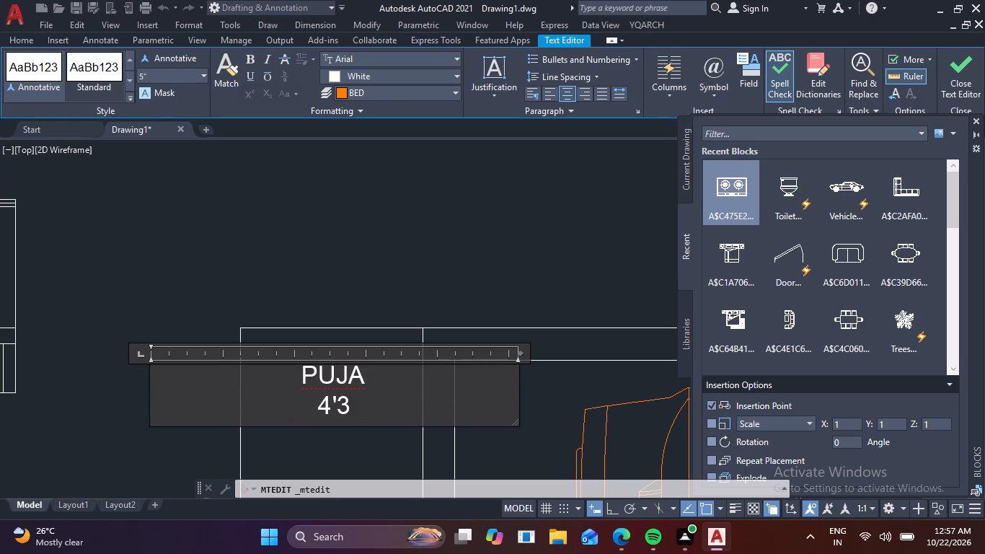
key("BackSpace")
type("-3")
key("shift+quotedbl")
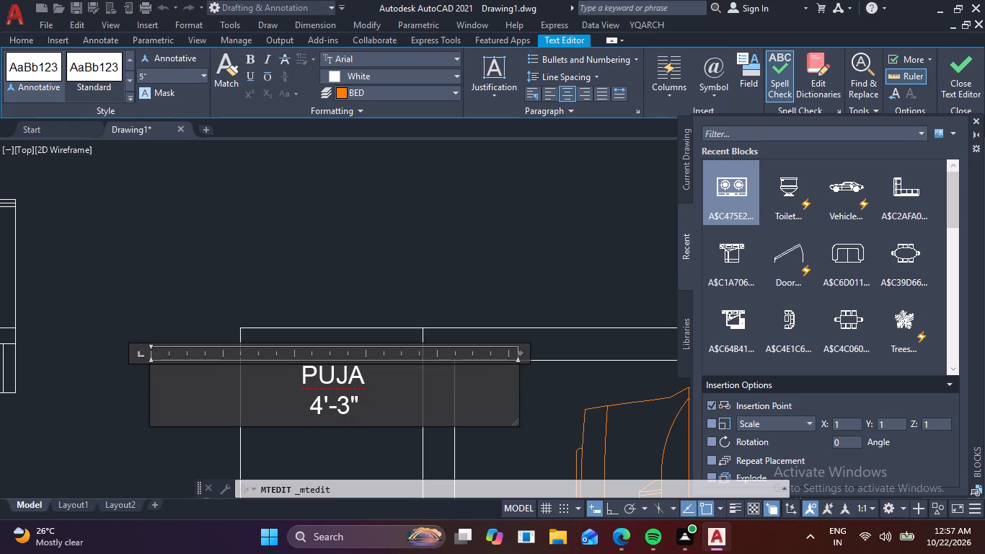
key("x")
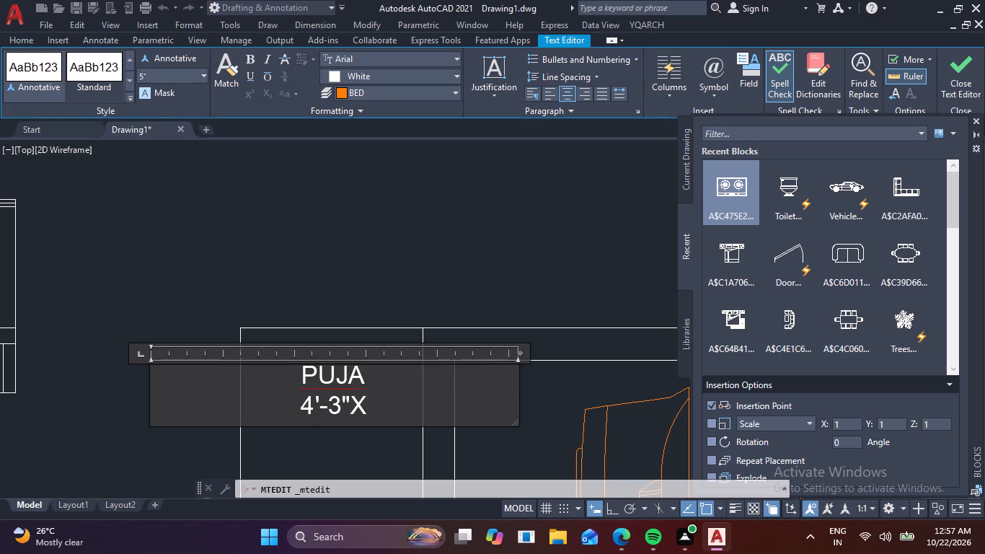
type("4'")
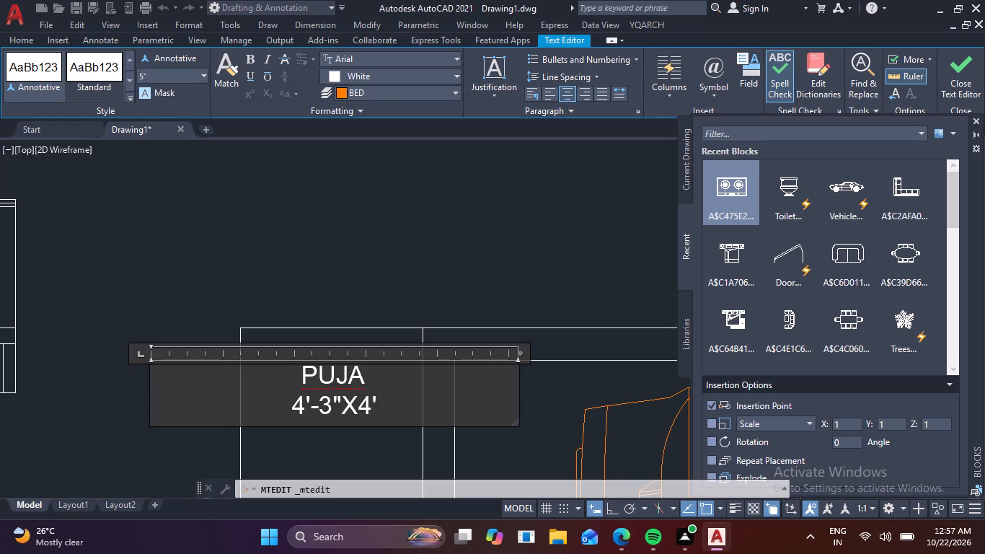
type("4-1/2\"")
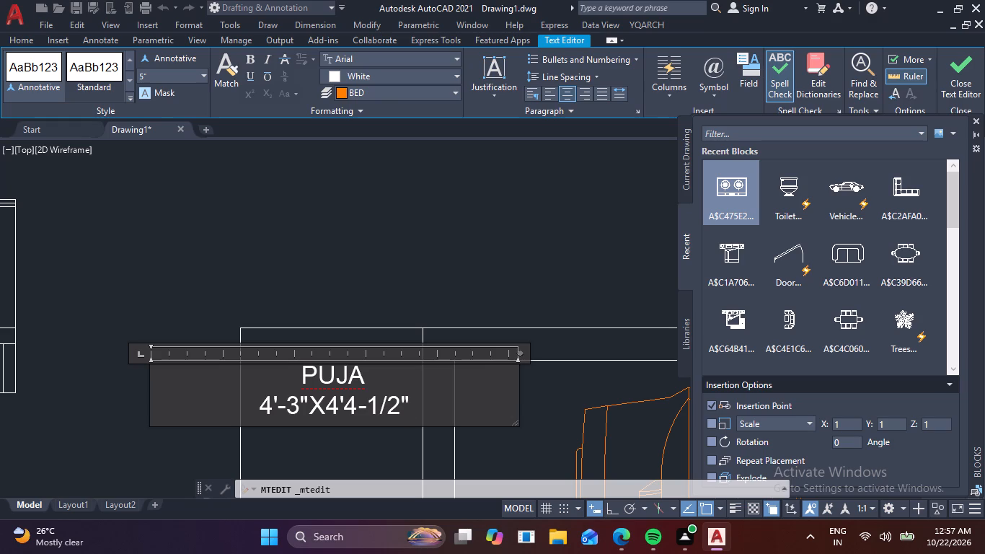
key("Left")
key("Left")
key("Left")
key("Left")
key("space")
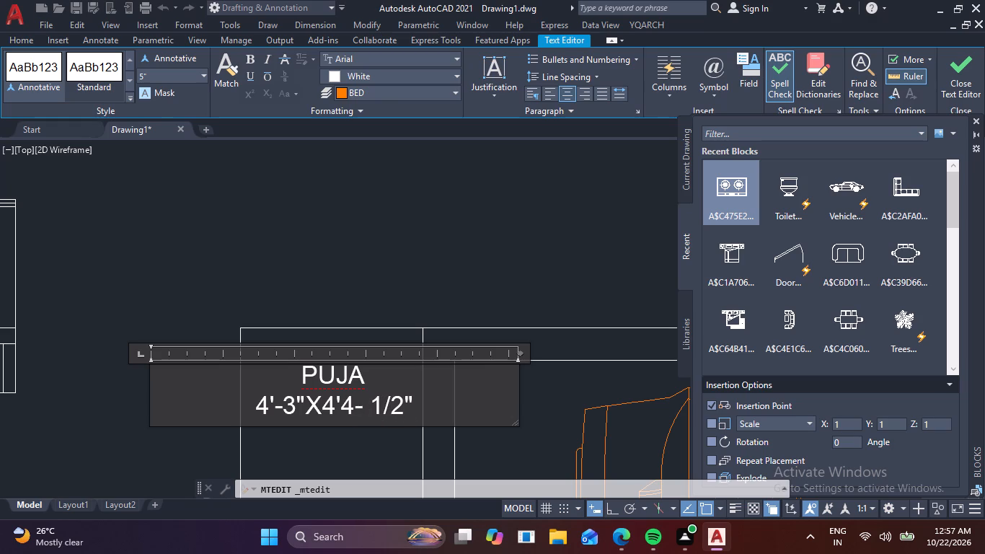
key("Right")
key("Right")
key("Right")
key("Right")
key("BackSpace")
key("shift+quotedbl")
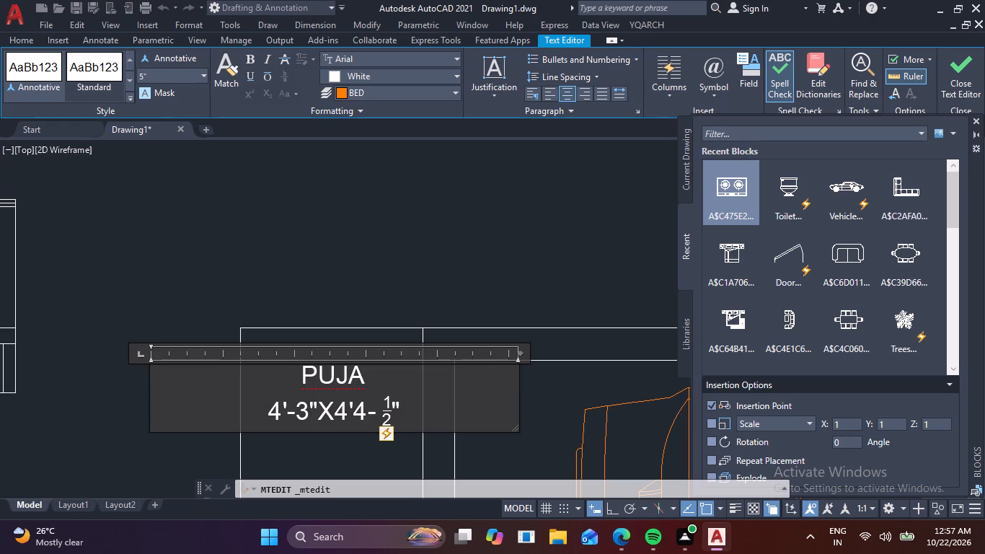
left_click(389, 285)
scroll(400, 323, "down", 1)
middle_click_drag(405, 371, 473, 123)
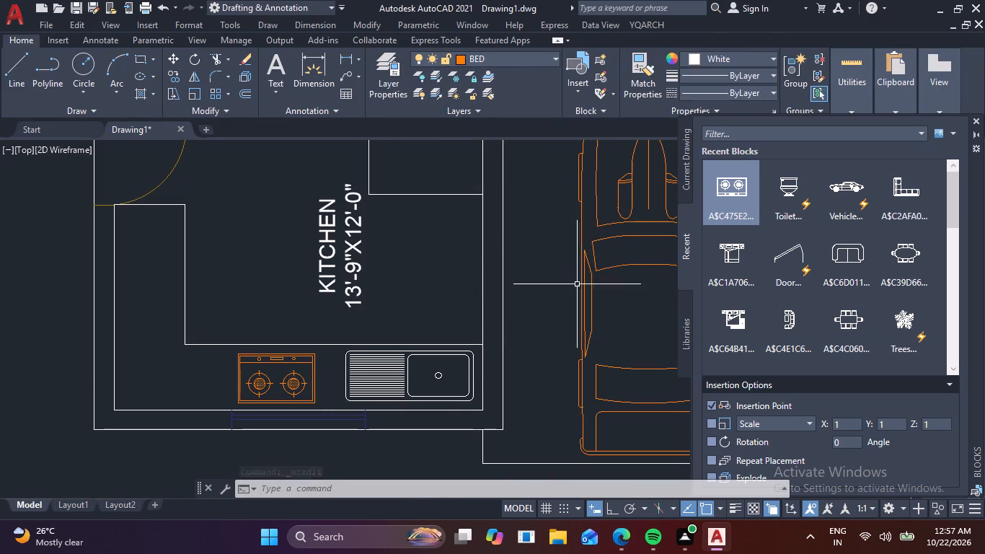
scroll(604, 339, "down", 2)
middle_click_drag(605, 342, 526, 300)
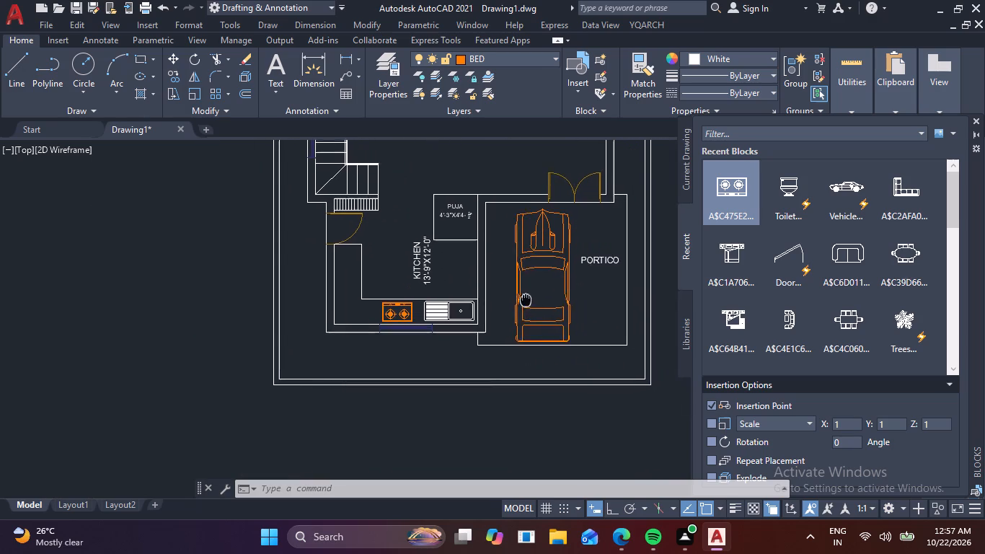
Set the text height of the Standard dimension style to 5 inches and apply the change.
middle_click_drag(526, 300, 524, 302)
middle_click_drag(497, 283, 455, 442)
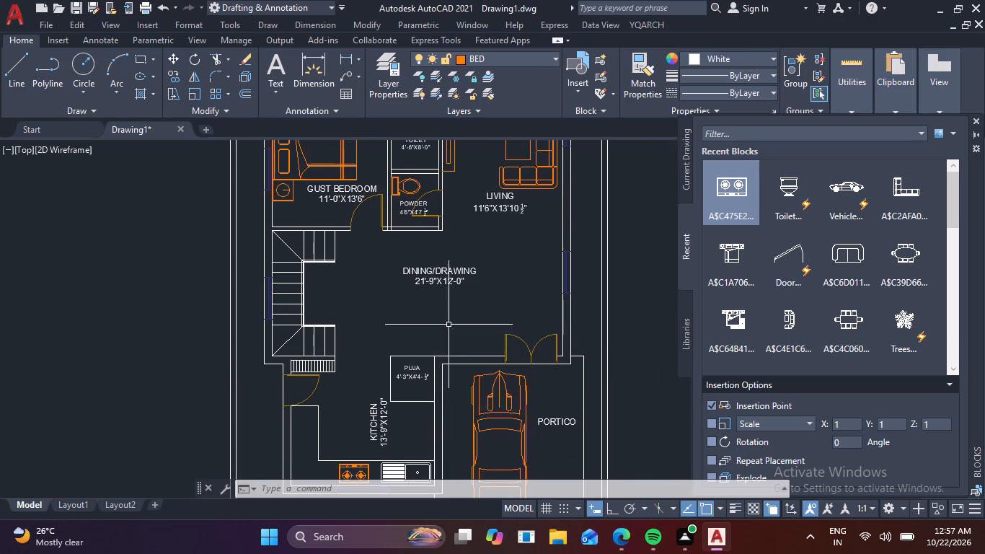
middle_click_drag(442, 305, 413, 445)
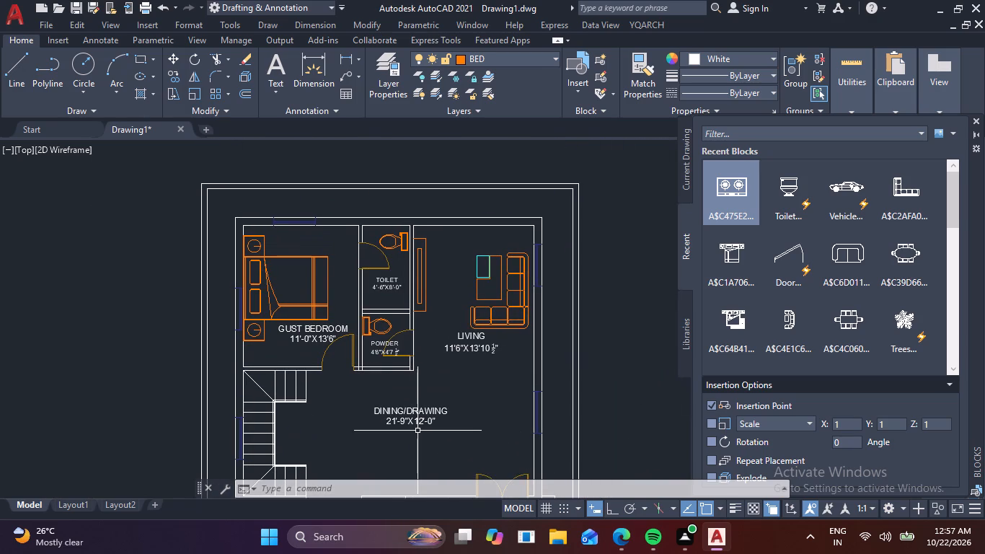
key("d")
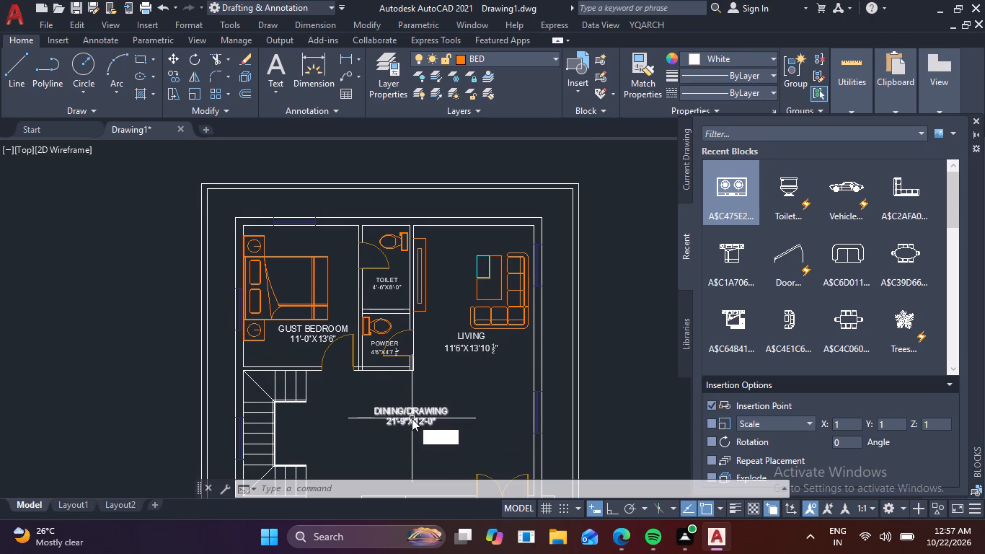
key("space")
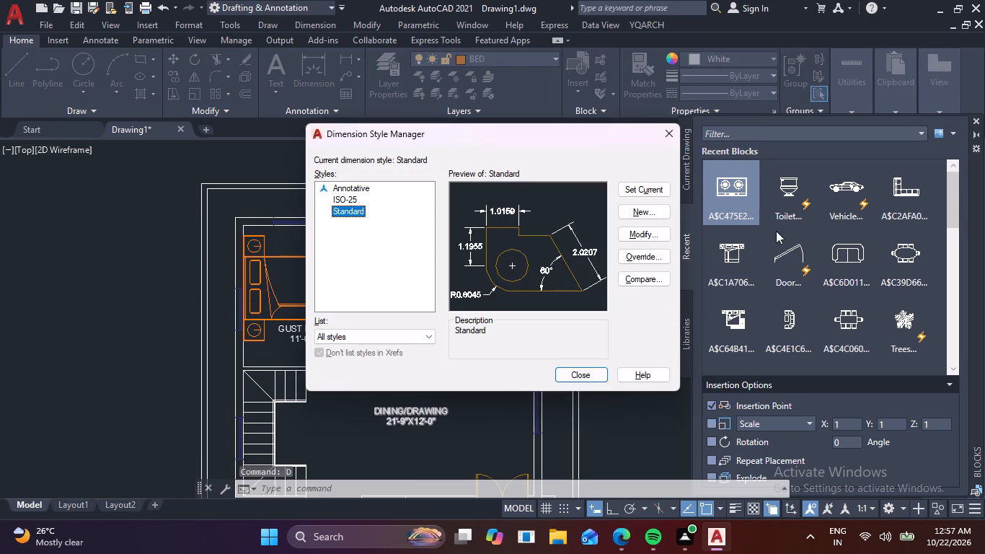
left_click(662, 236)
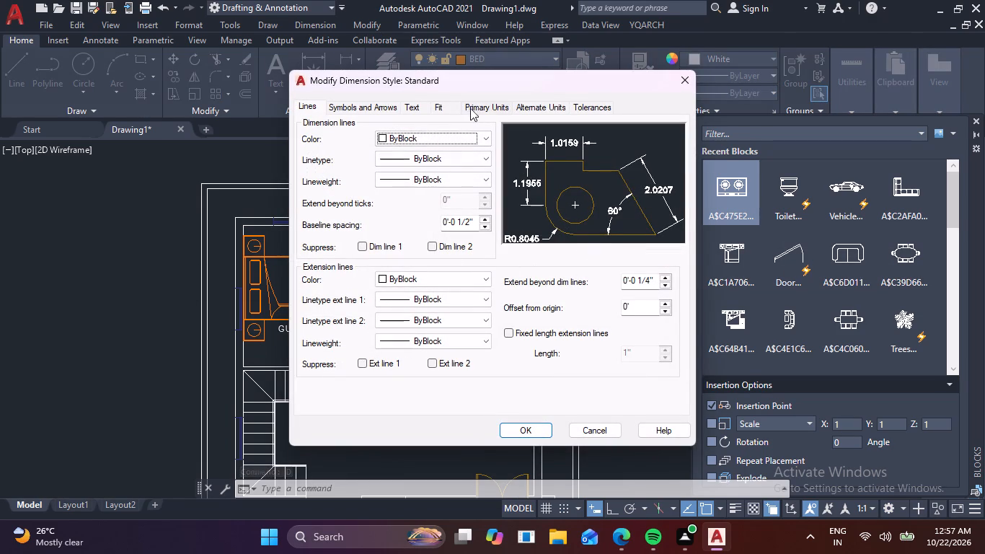
left_click(420, 105)
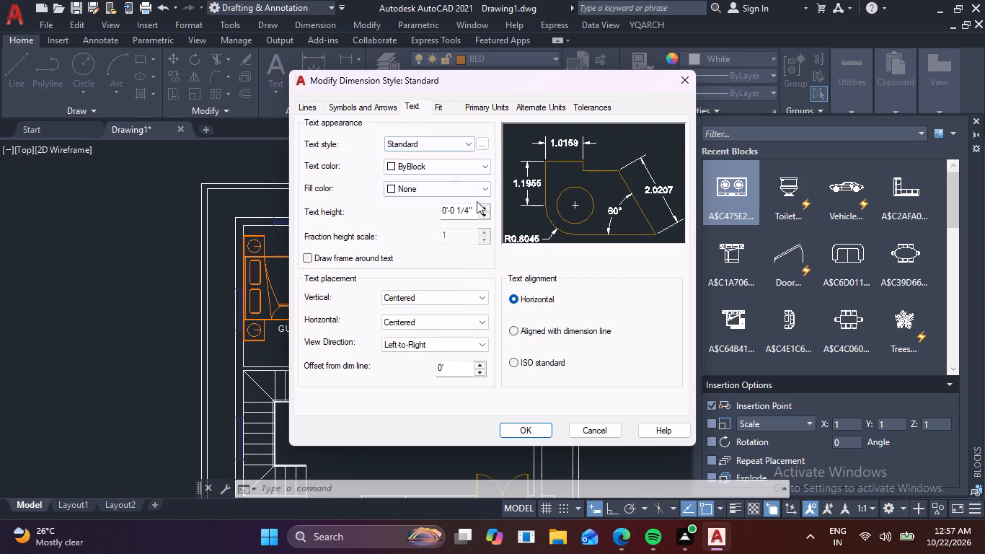
left_click(472, 210)
key("BackSpace")
key("BackSpace")
key("BackSpace")
key("BackSpace")
key("BackSpace")
key("BackSpace")
key("BackSpace")
key("BackSpace")
key("BackSpace")
key("BackSpace")
key("BackSpace")
key("BackSpace")
key("BackSpace")
key("BackSpace")
key("BackSpace")
key("BackSpace")
key("BackSpace")
key("BackSpace")
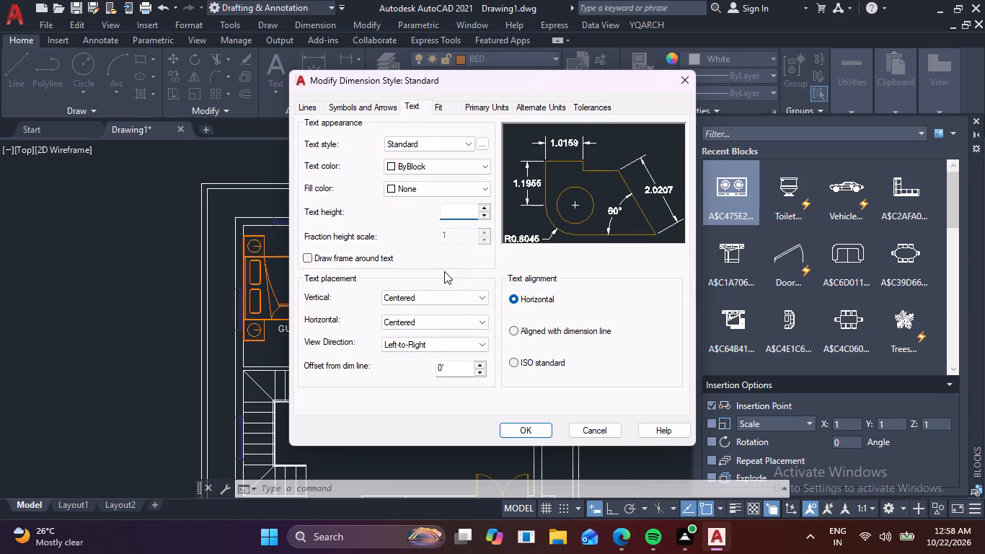
key("5")
left_click(516, 430)
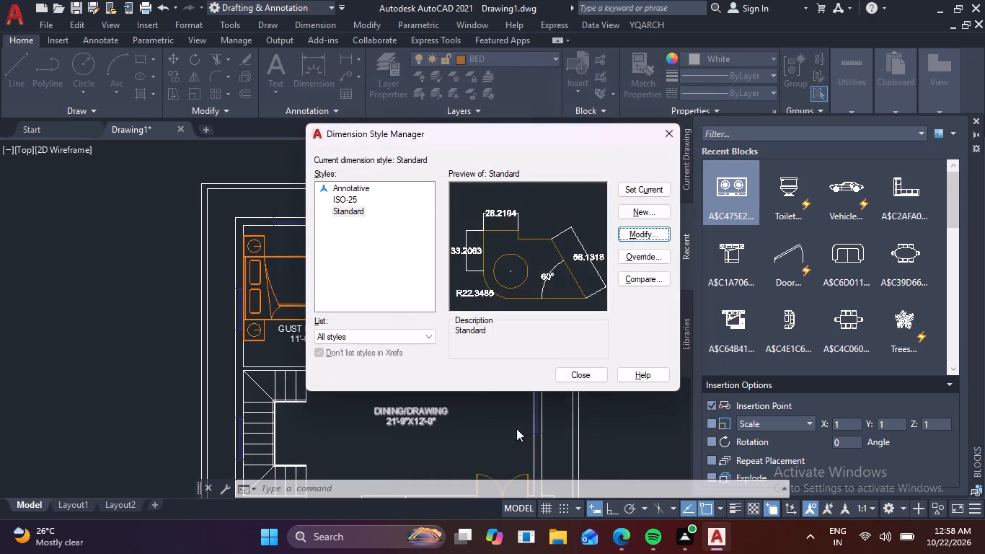
Set the Standard dimension style's primary units to Architectural with a precision of 0'-0 1/4".
left_click(657, 207)
left_click(607, 191)
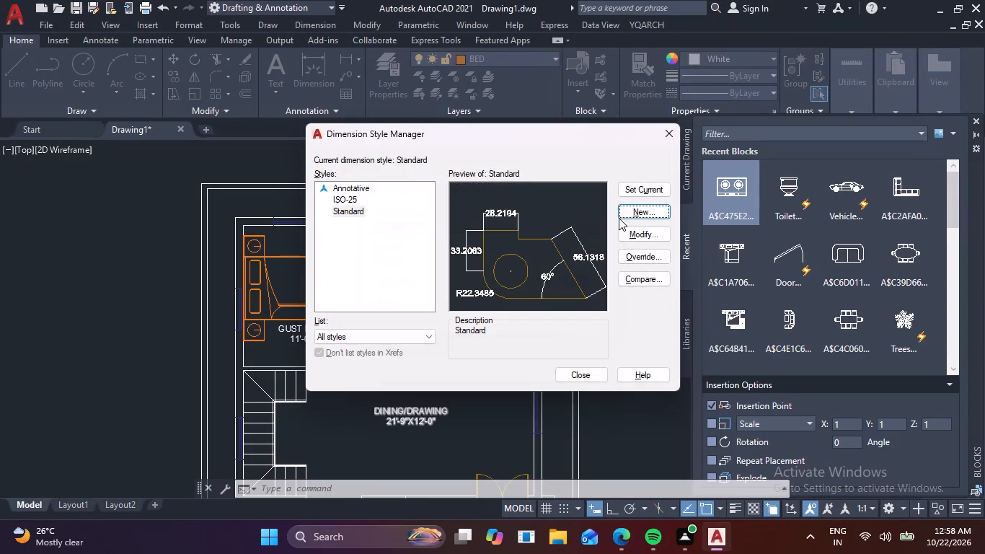
left_click(642, 234)
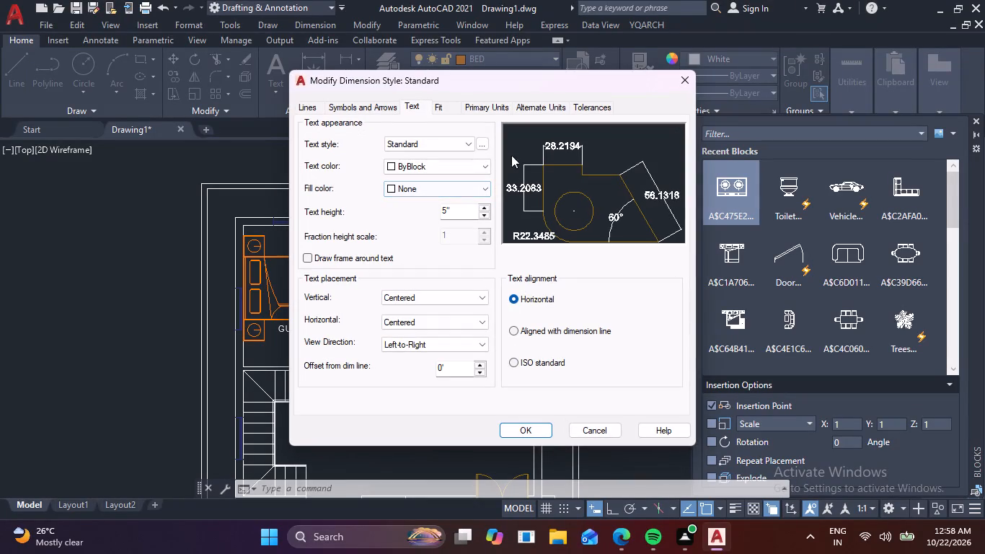
left_click(498, 109)
left_click(468, 135)
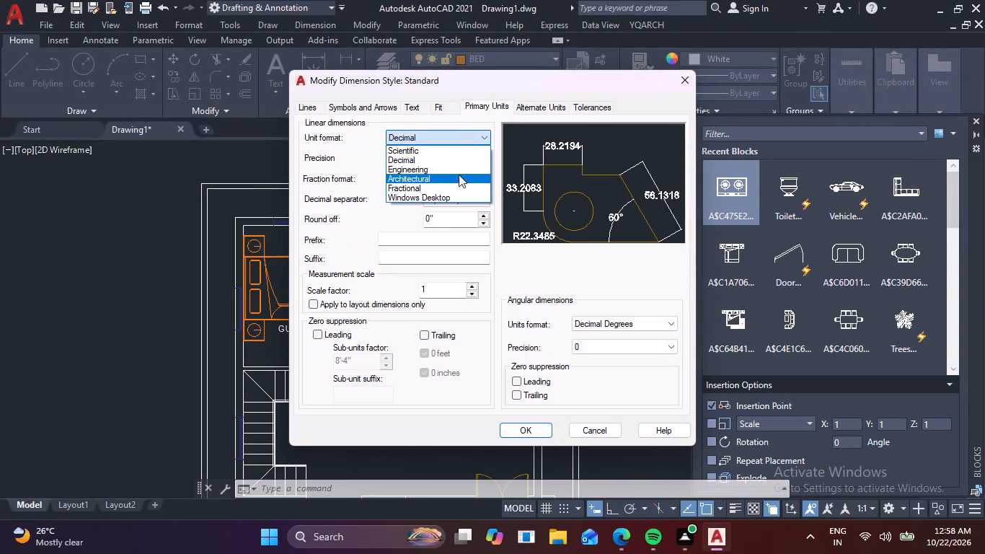
left_click(459, 177)
left_click(463, 159)
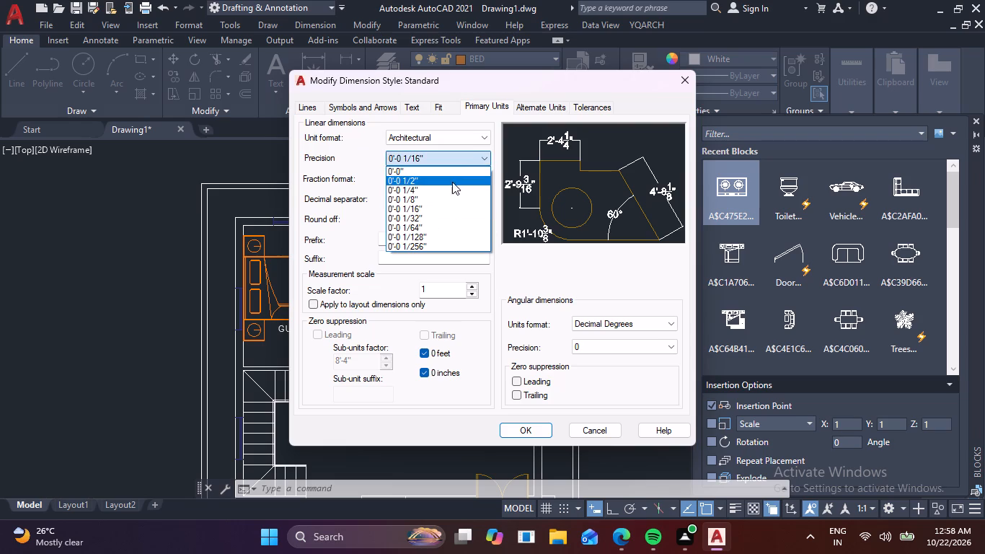
left_click(450, 193)
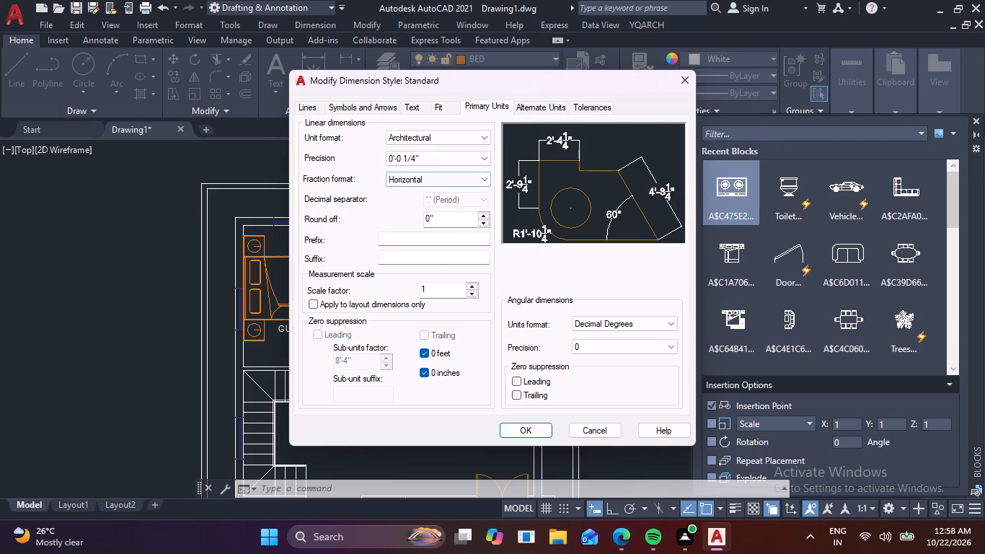
Set the arrow size of the Standard dimension style to 2 inches.
left_click(386, 113)
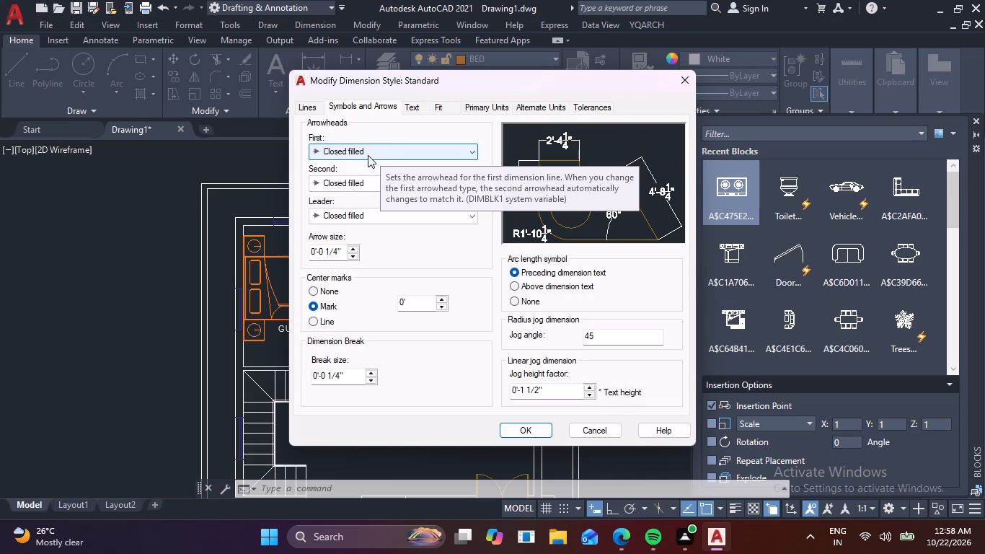
left_click(347, 258)
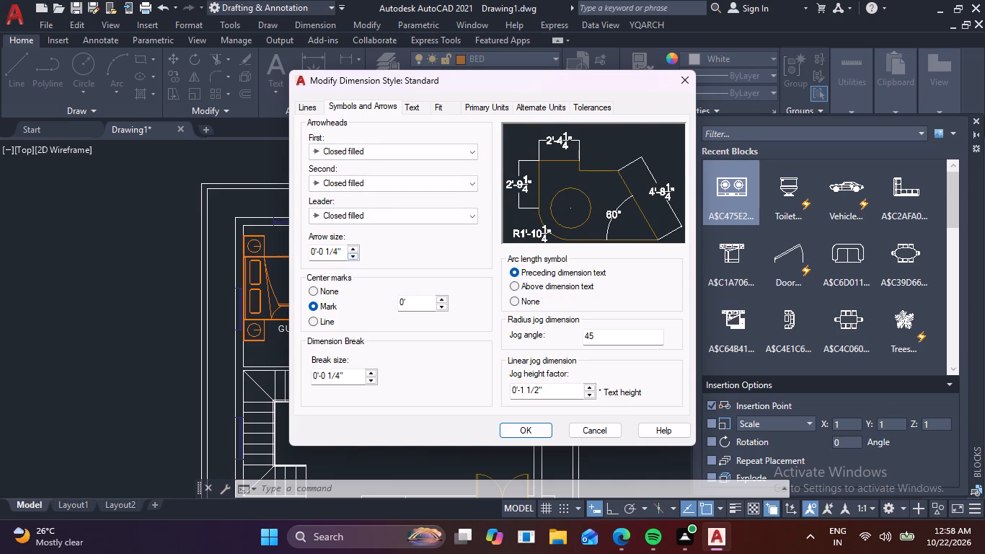
left_click(343, 255)
key("BackSpace")
key("BackSpace")
key("BackSpace")
key("BackSpace")
key("BackSpace")
key("BackSpace")
key("BackSpace")
key("BackSpace")
key("BackSpace")
key("BackSpace")
key("BackSpace")
key("BackSpace")
key("BackSpace")
key("BackSpace")
key("BackSpace")
key("BackSpace")
key("BackSpace")
key("2")
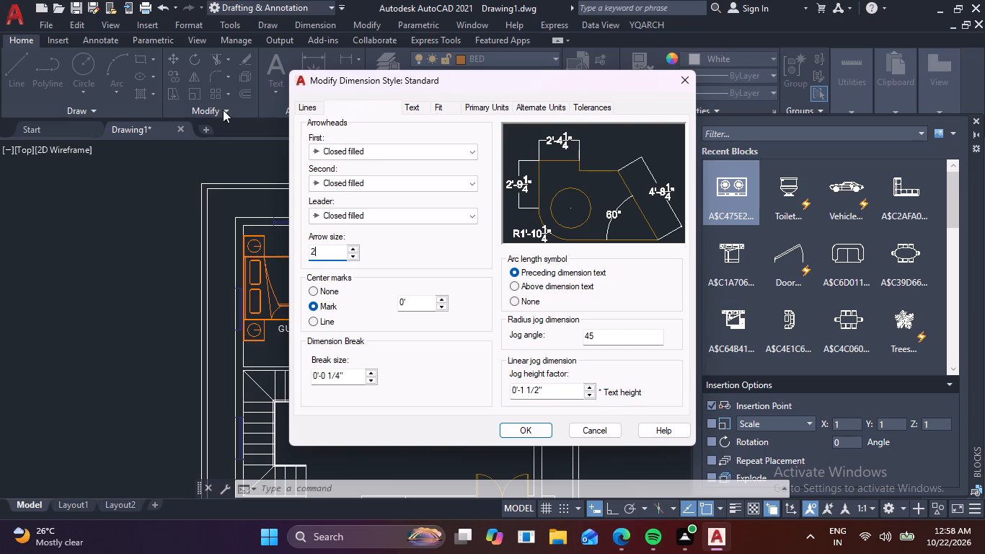
Enable fixed length extension lines and align the text with the dimension line in the Standard style, and apply the changes.
left_click(312, 105)
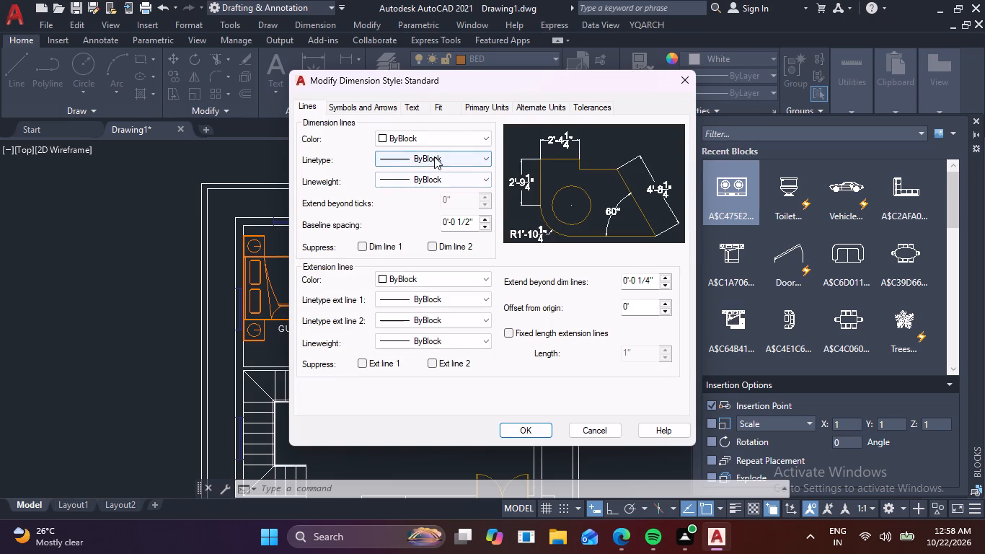
left_click(510, 333)
left_click(423, 113)
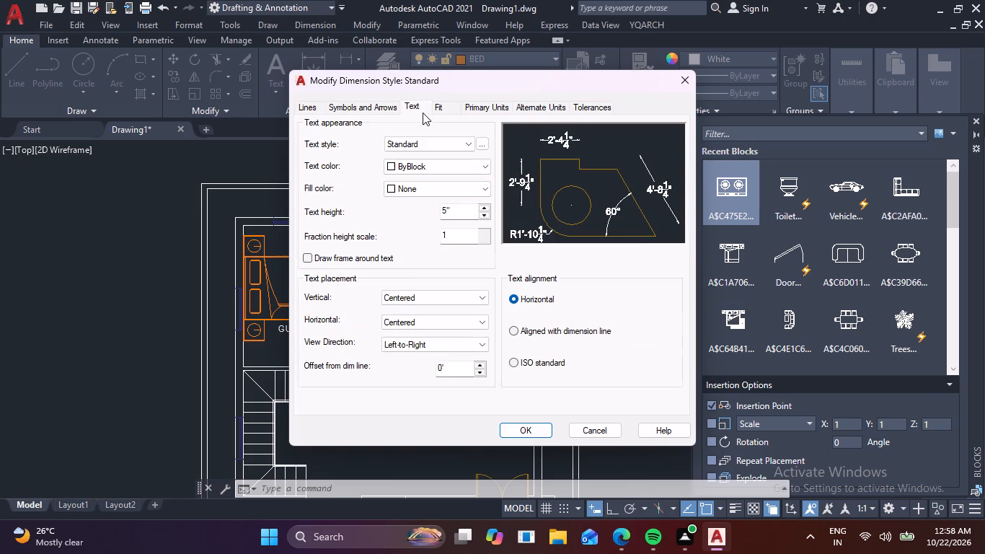
left_click(515, 328)
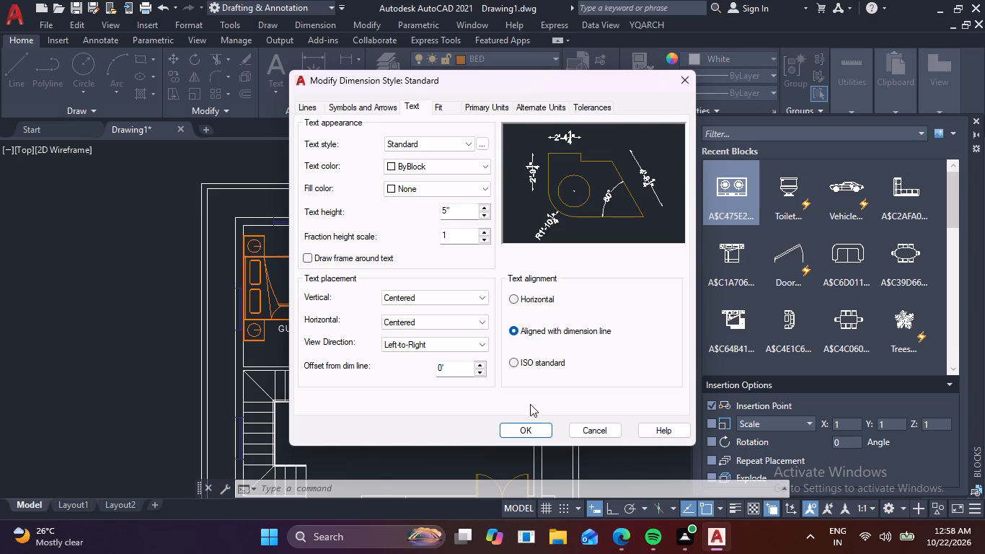
left_click(526, 435)
middle_click_drag(541, 392, 536, 310)
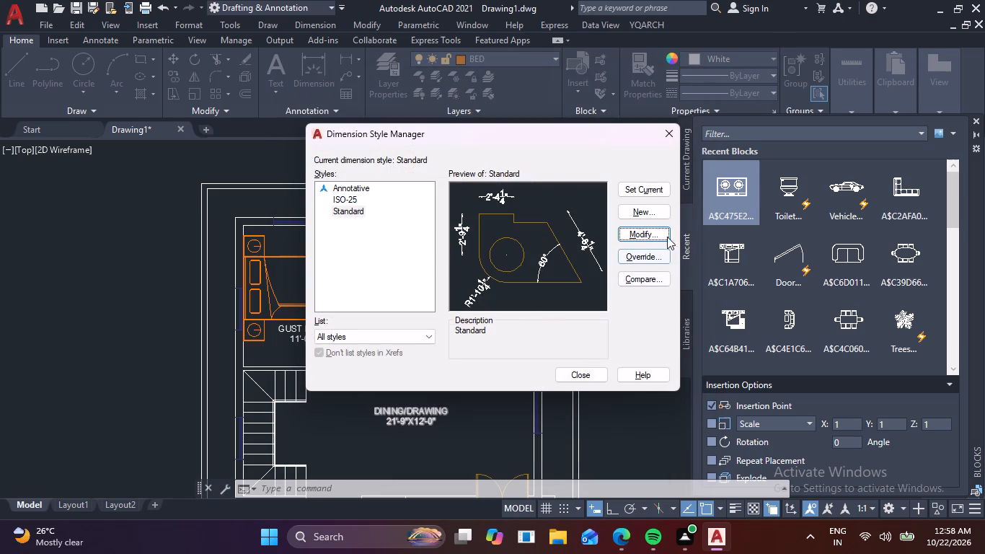
Make the Standard dimension style current and close the Dimension Style Manager.
left_click(653, 187)
left_click(585, 376)
Add a horizontal linear dimension across the portico's full width, placed just inside its bottom edge.
middle_click_drag(585, 376, 604, 326)
middle_click_drag(557, 456, 524, 278)
scroll(440, 422, "up", 1)
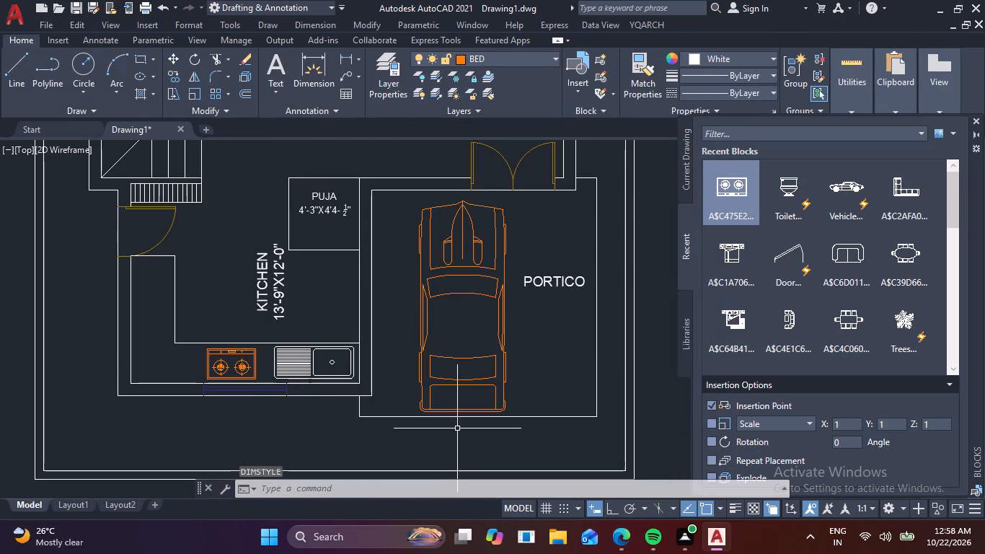
type("DLI")
key("space")
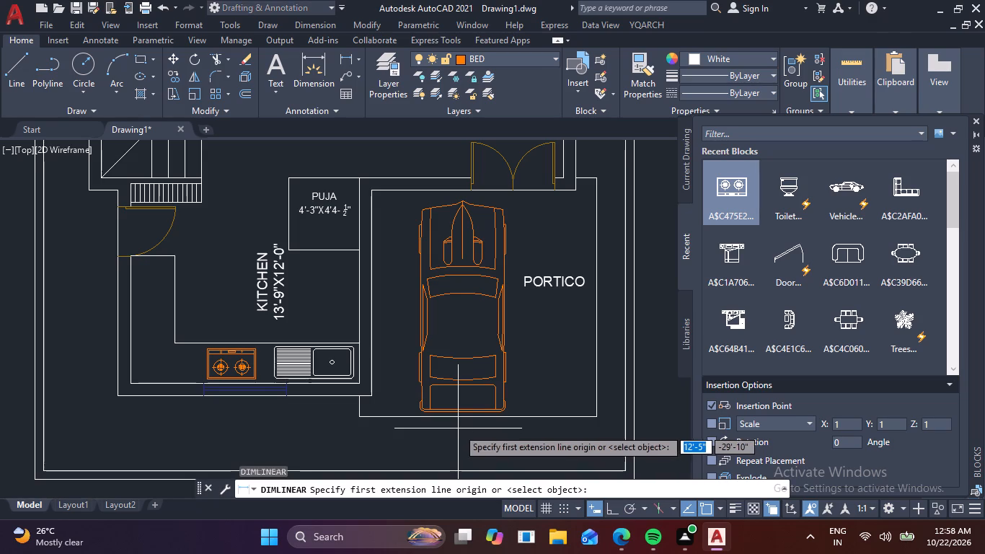
scroll(409, 413, "up", 2)
left_click(284, 401)
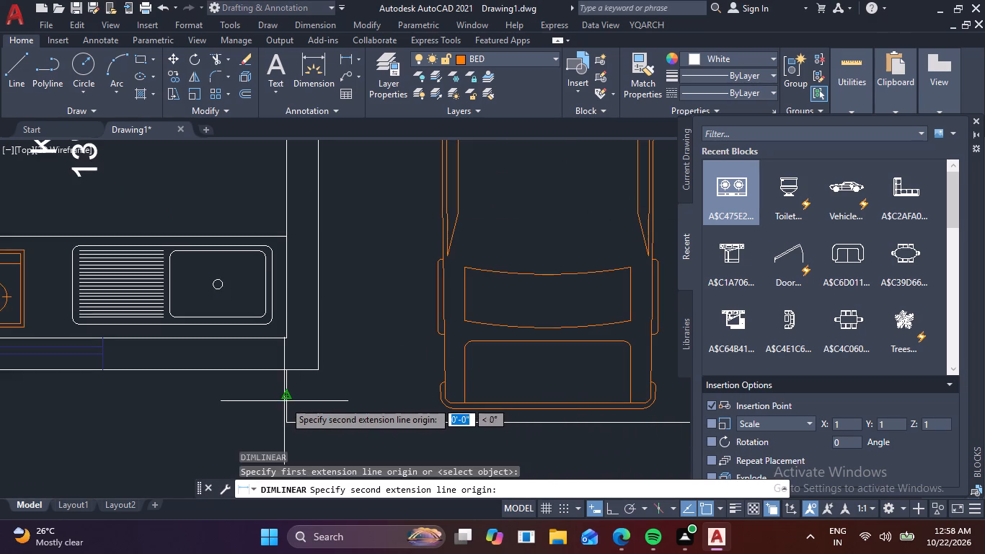
scroll(491, 427, "down", 1)
middle_click_drag(487, 424, 299, 386)
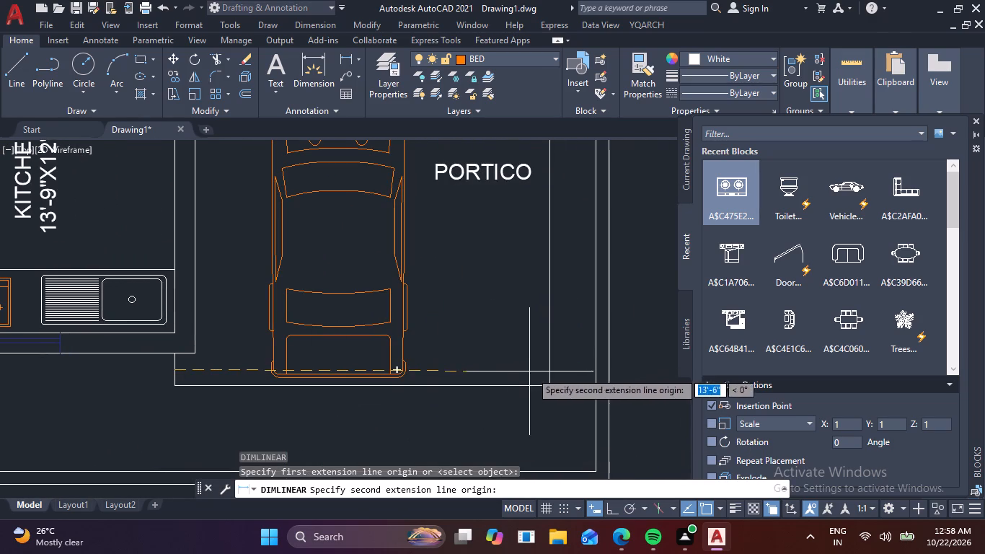
left_click(552, 369)
left_click(541, 363)
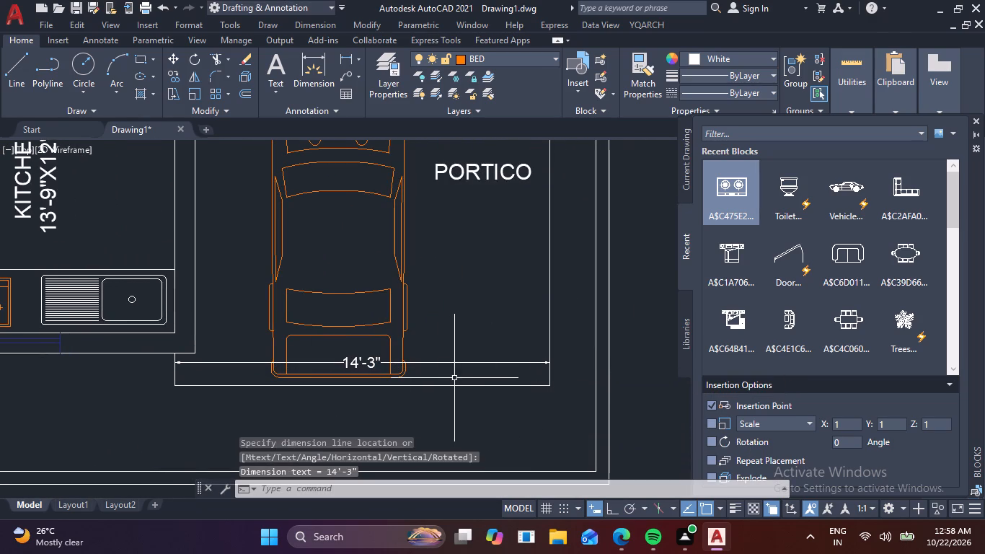
Add a vertical linear dimension from the portico's bottom edge to the wall line beside the double door, placed beside the PORTICO label.
middle_click_drag(495, 403, 490, 470)
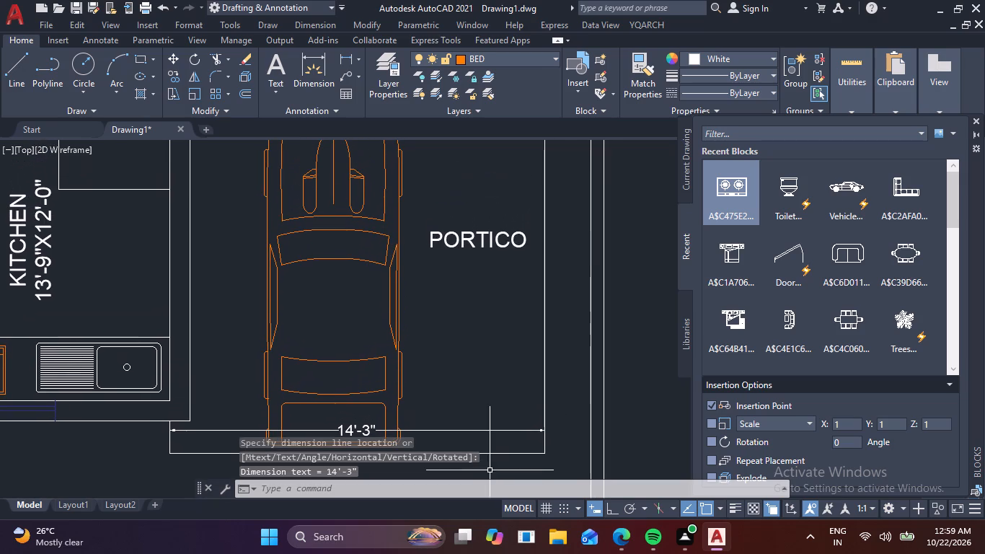
right_click(481, 400)
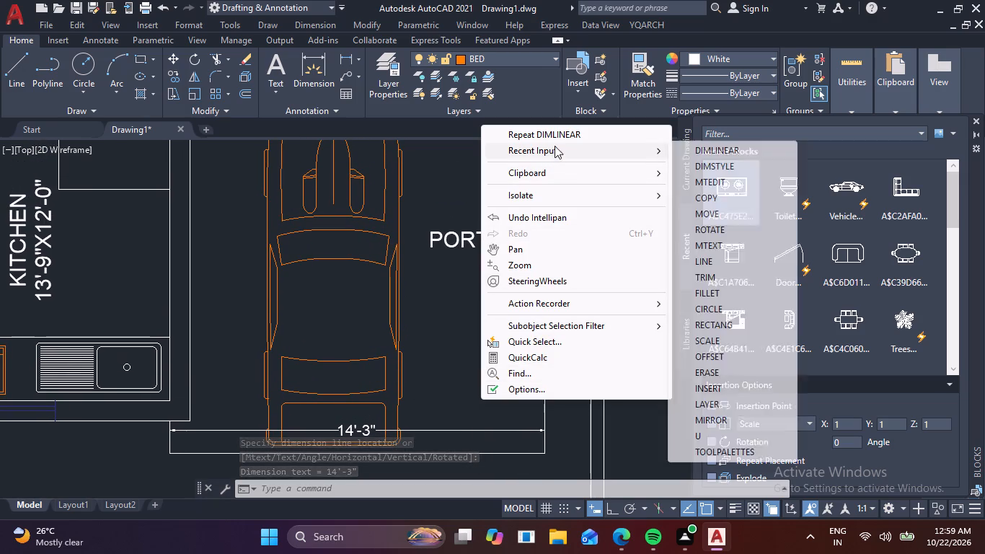
left_click(565, 137)
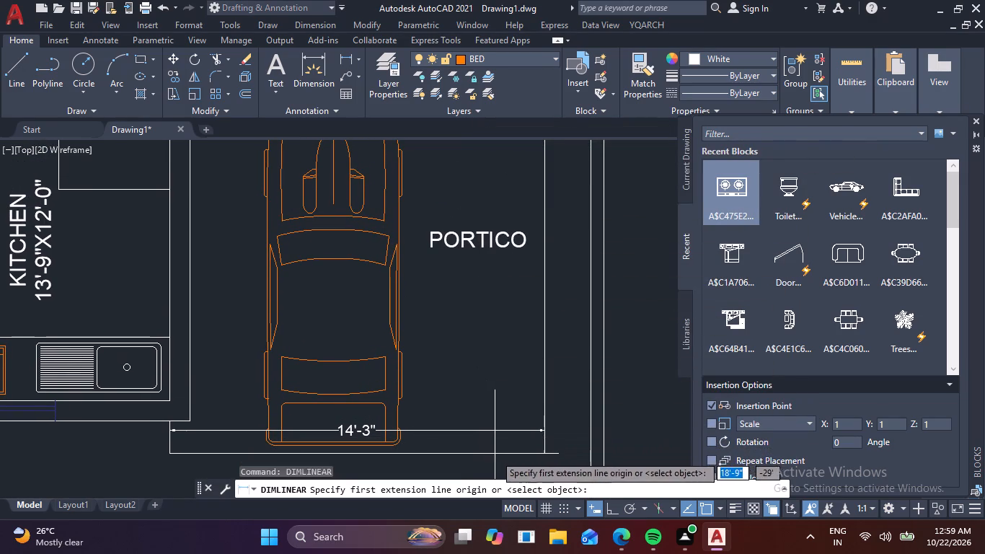
left_click(495, 455)
middle_click_drag(506, 278, 469, 477)
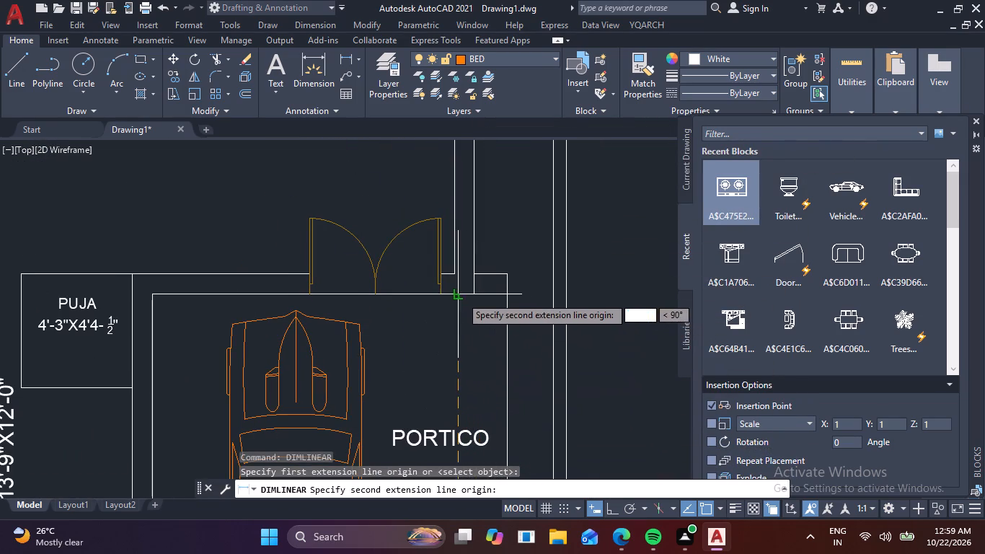
left_click(451, 275)
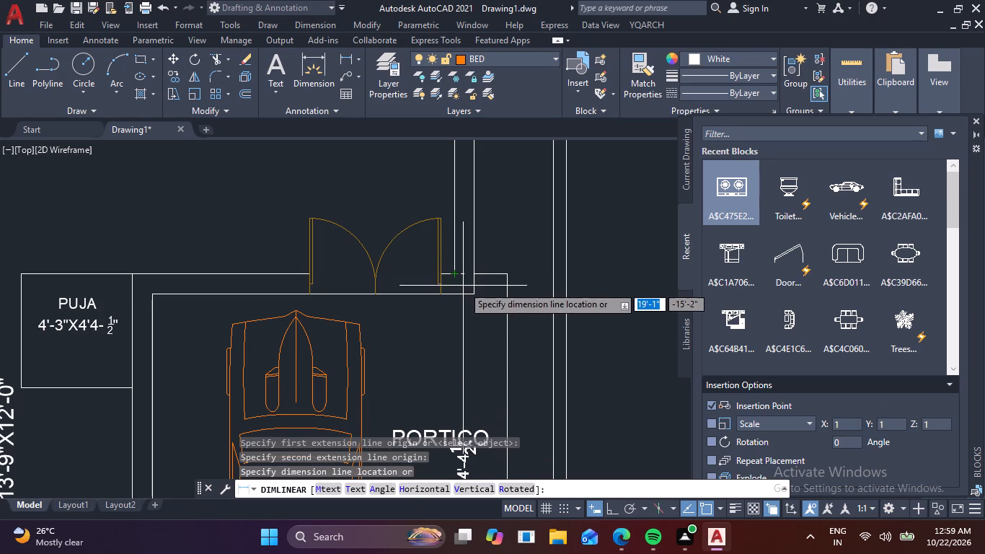
left_click(468, 290)
scroll(487, 307, "down", 1)
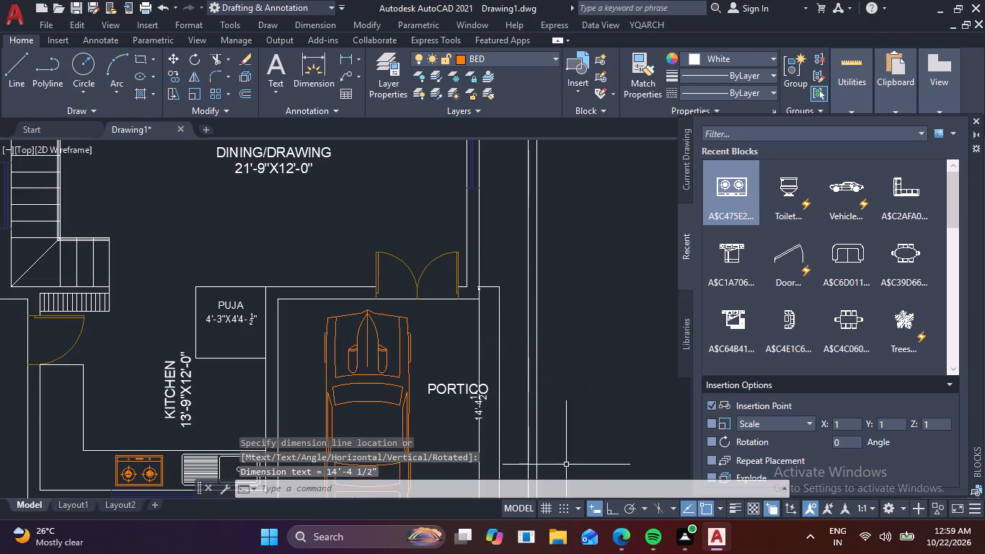
middle_click_drag(599, 312, 506, 357)
scroll(438, 278, "up", 1)
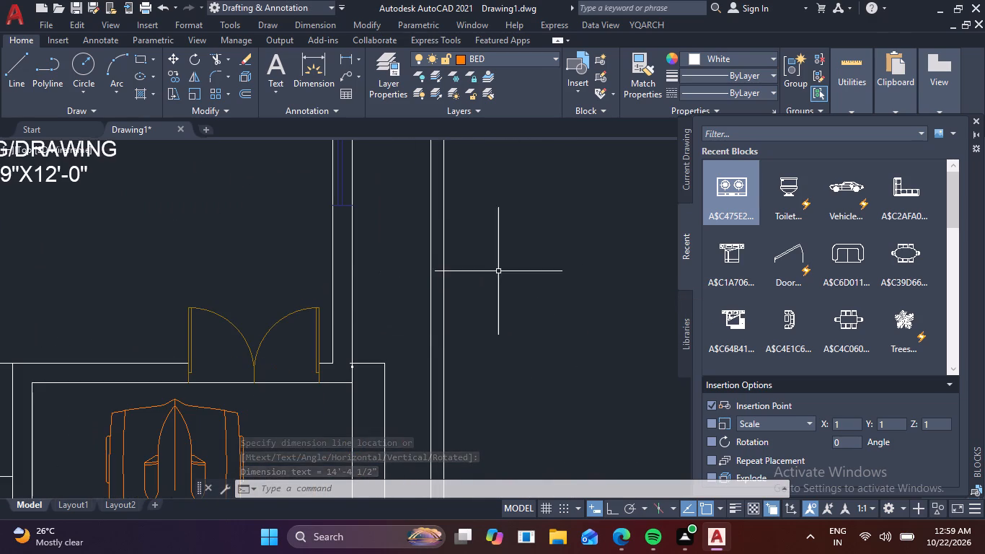
Add a horizontal linear dimension across the thickness of the plot boundary wall on the side facing the dining/drawing room.
right_click(497, 271)
left_click(563, 255)
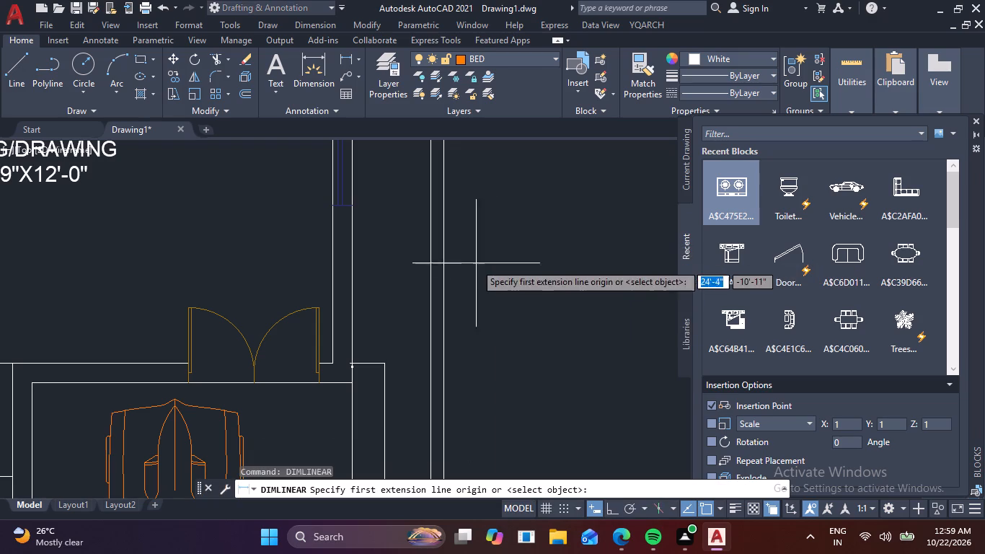
left_click(429, 258)
left_click(447, 255)
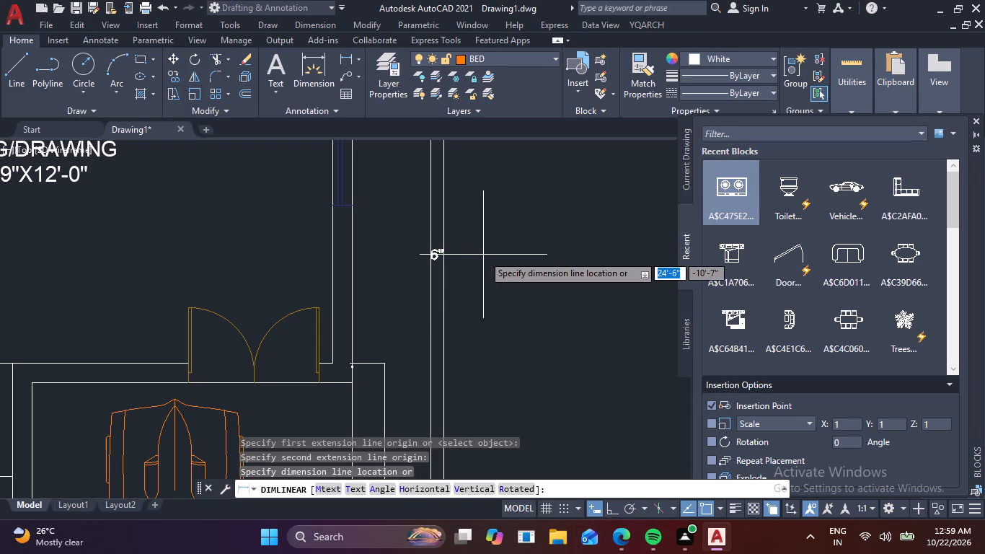
left_click(483, 255)
Add a horizontal linear dimension across the double door opening between the portico and the dining/drawing room, placed within the wall opening.
scroll(467, 281, "down", 1)
right_click(482, 298)
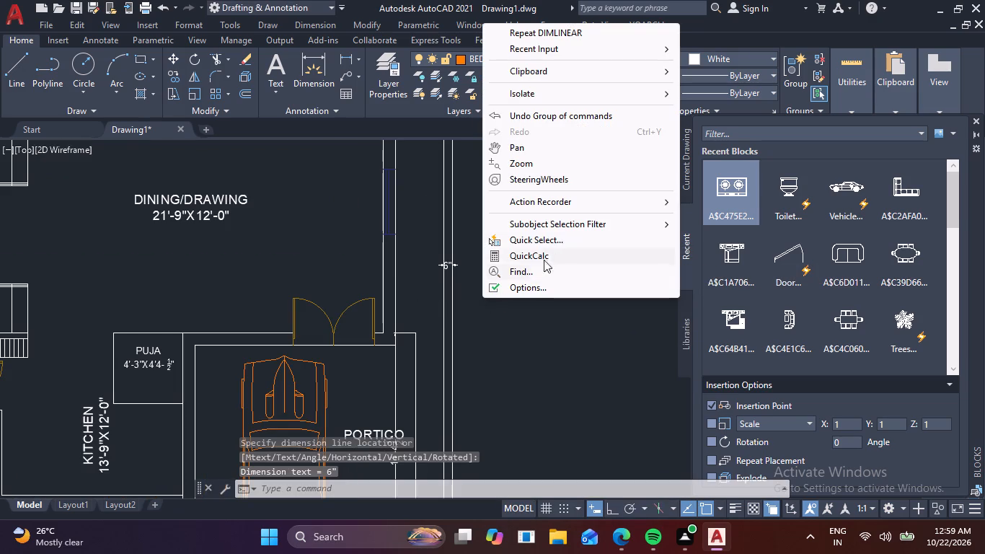
left_click(604, 38)
scroll(465, 326, "down", 1)
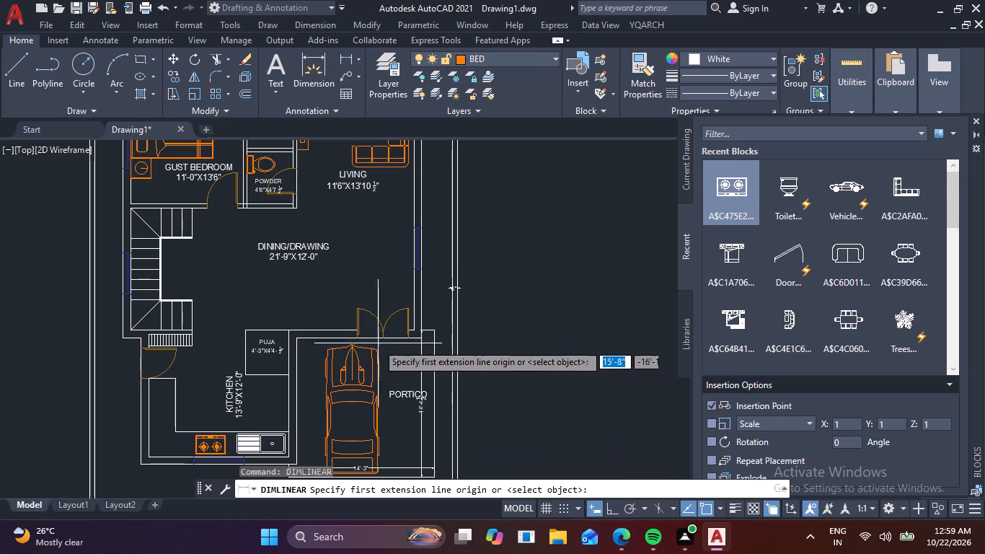
scroll(345, 338, "up", 5)
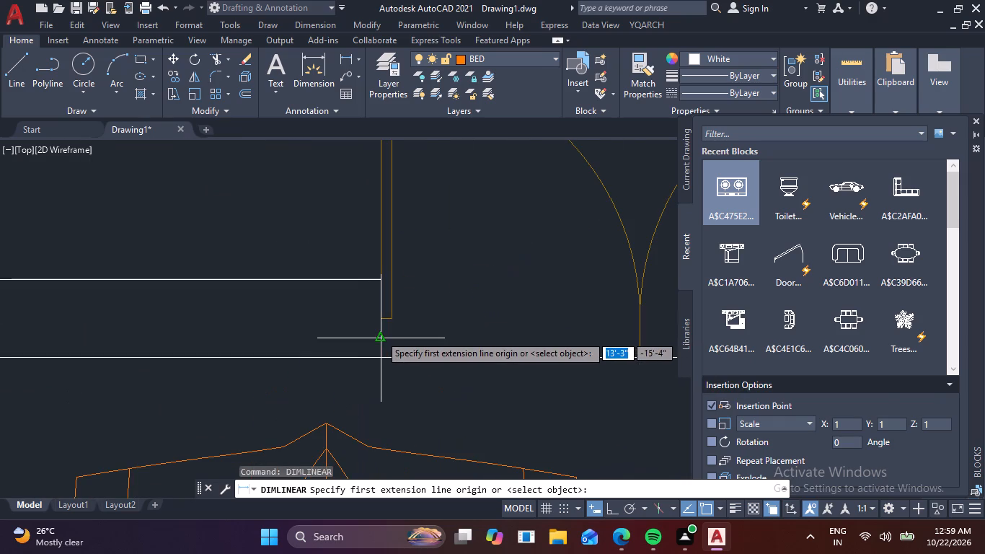
left_click(380, 335)
middle_click_drag(487, 331, 337, 294)
middle_click_drag(494, 318, 325, 315)
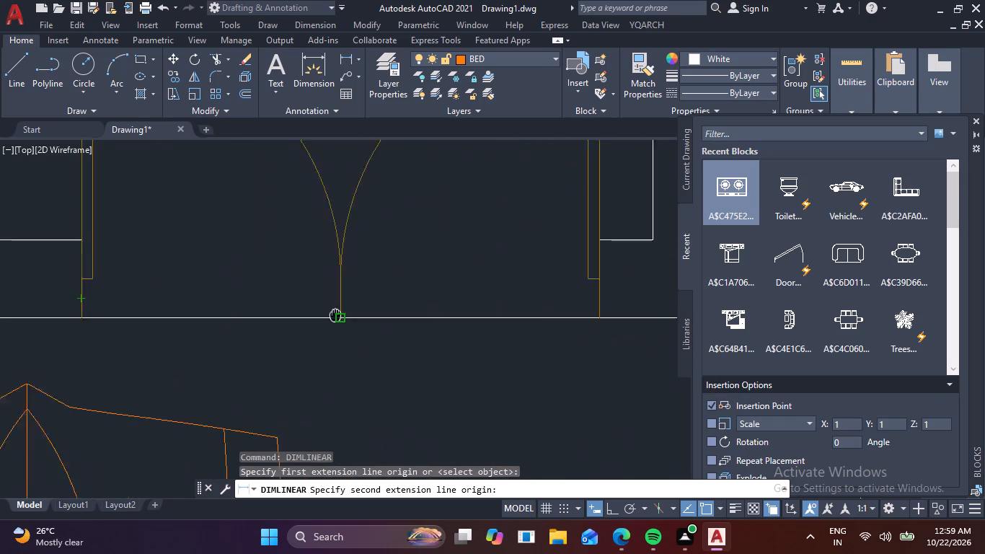
middle_click_drag(325, 315, 275, 313)
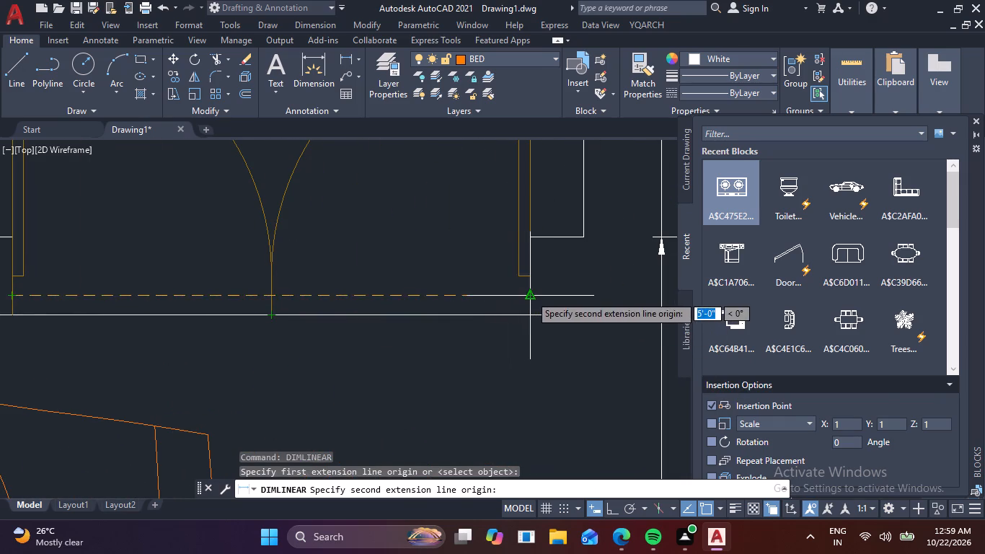
left_click(530, 295)
left_click(481, 255)
Add a horizontal linear dimension across the thickness of the living room's outer wall, above the dining/drawing window.
scroll(469, 262, "down", 3)
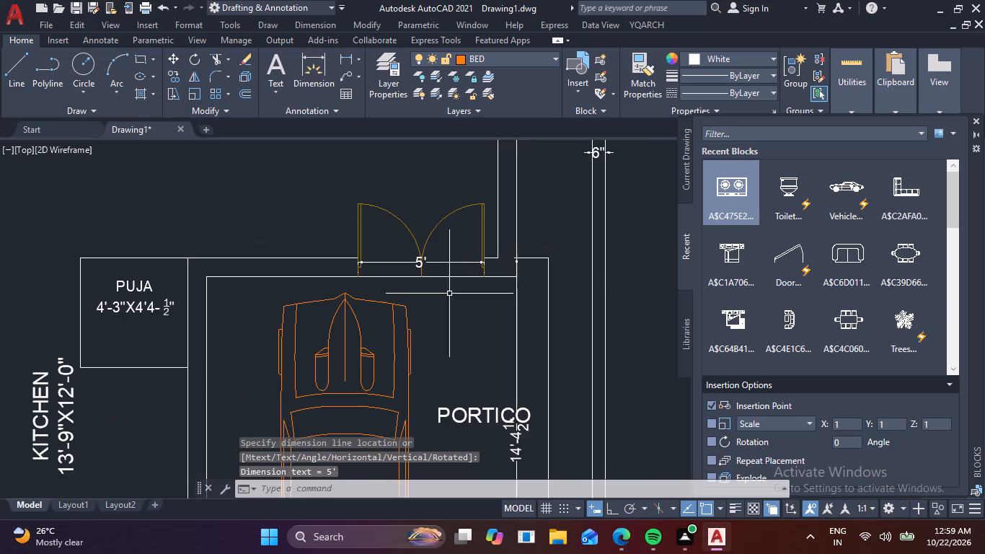
middle_click_drag(409, 313, 449, 281)
scroll(415, 318, "down", 2)
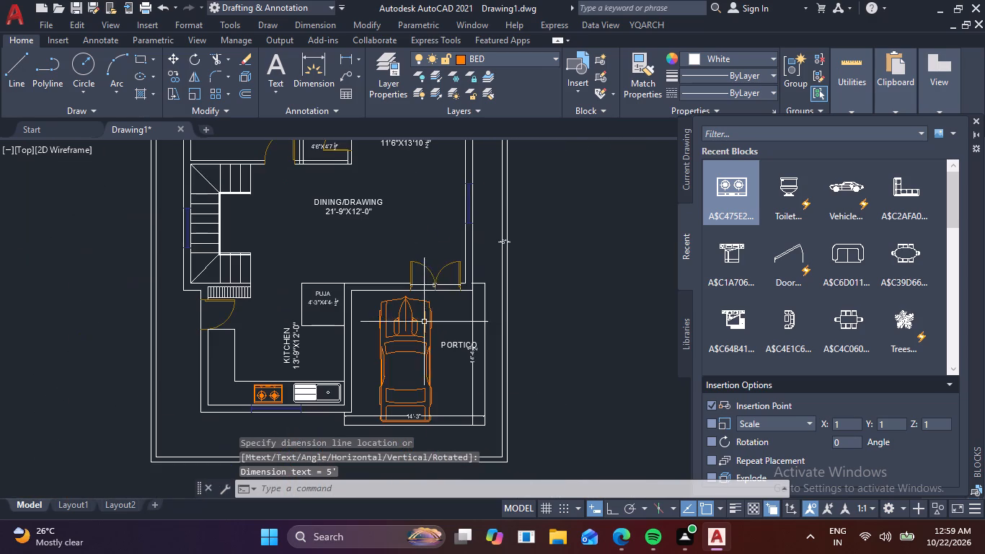
middle_click_drag(479, 246, 387, 379)
scroll(402, 284, "up", 3)
right_click(369, 289)
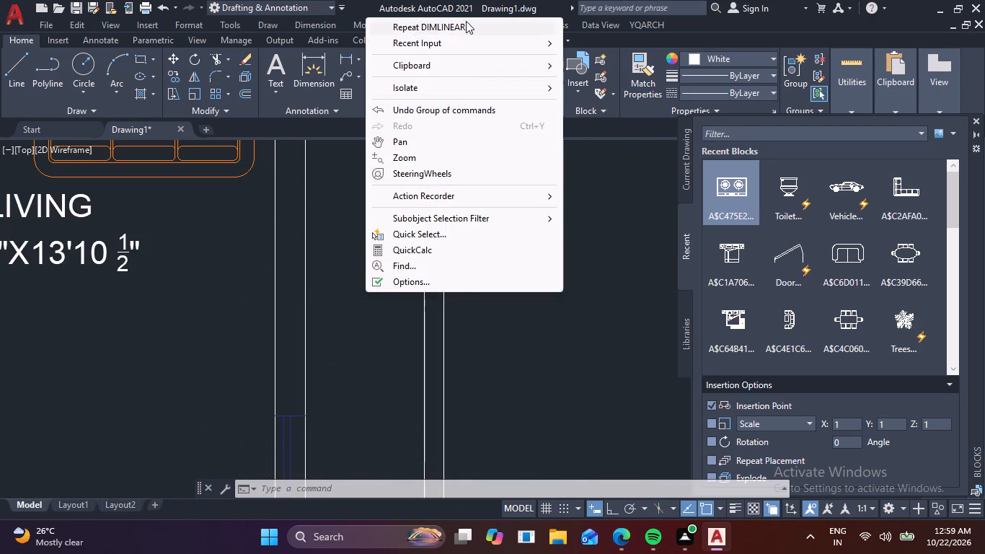
left_click(466, 21)
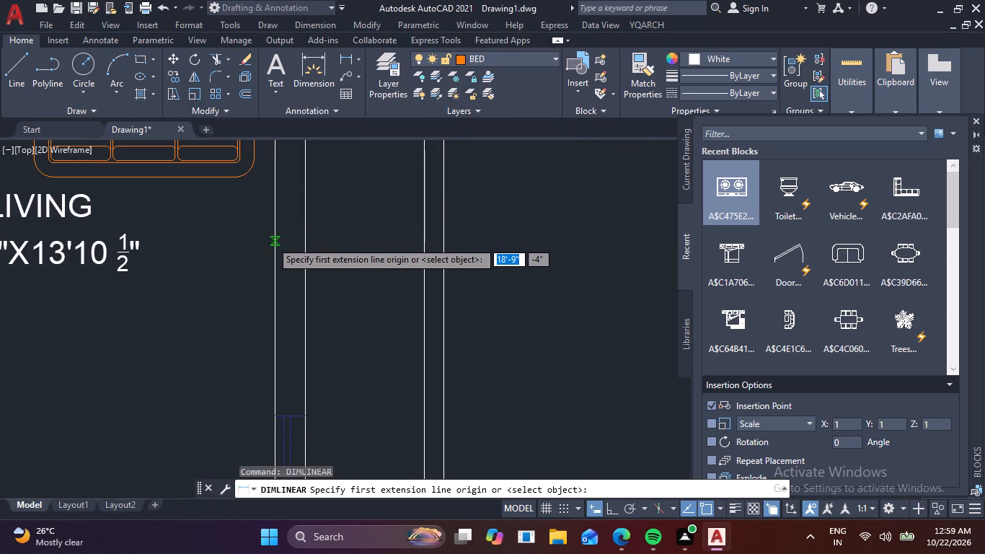
left_click(271, 241)
left_click(306, 242)
left_click(314, 243)
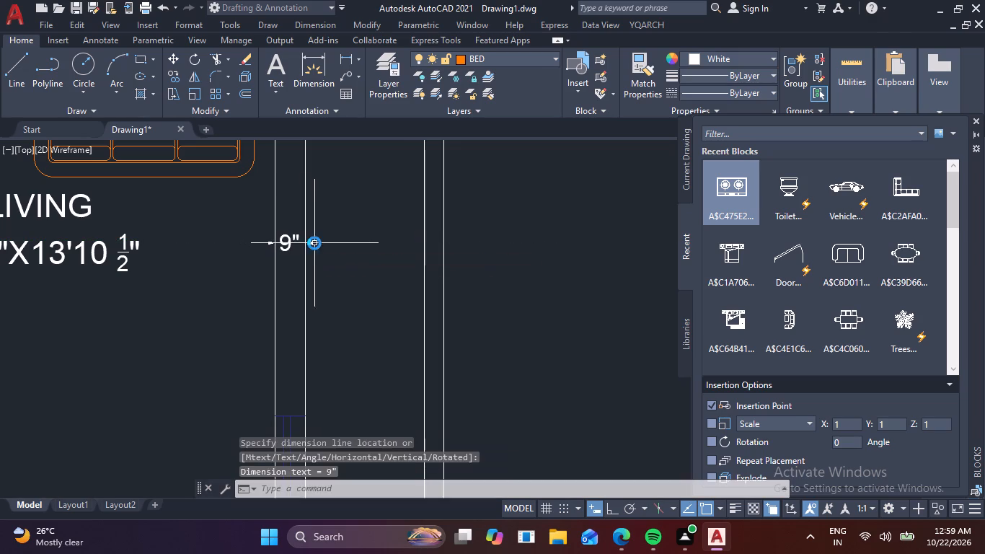
Add a vertical linear dimension from the boundary wall's inner line to the kitchen's outer wall, below the stove.
scroll(341, 242, "down", 2)
right_click(366, 249)
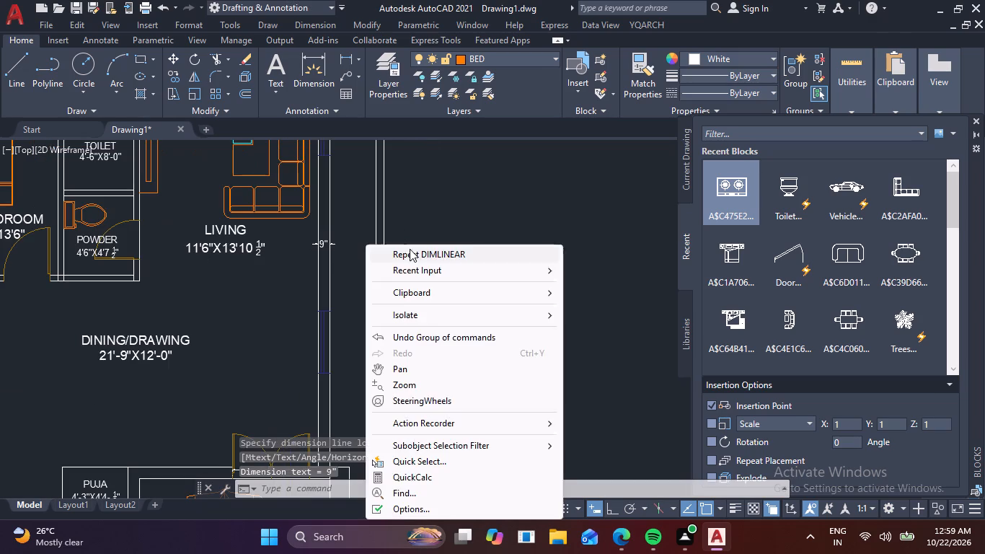
left_click(413, 255)
scroll(348, 265, "down", 1)
middle_click_drag(282, 315, 463, 230)
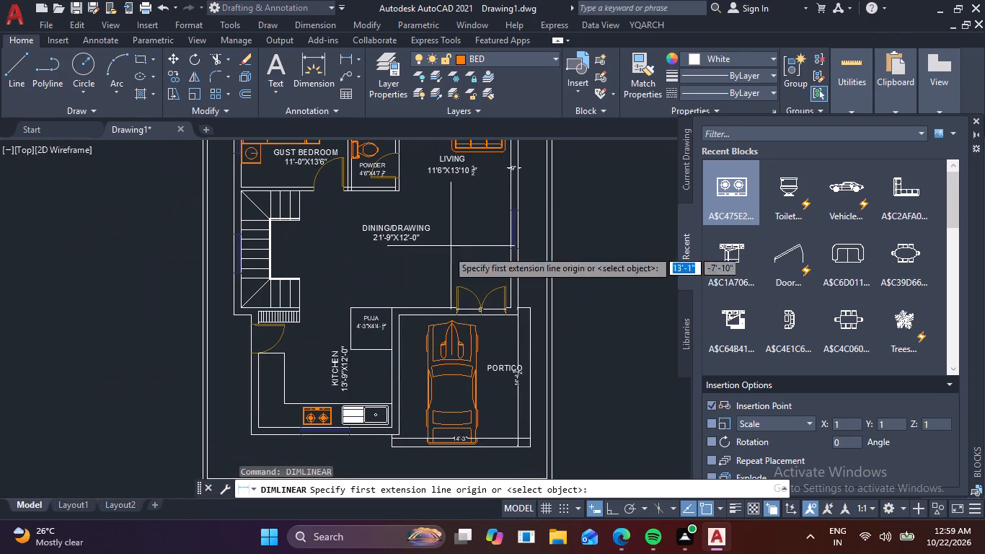
middle_click_drag(375, 344, 412, 220)
scroll(286, 361, "up", 1)
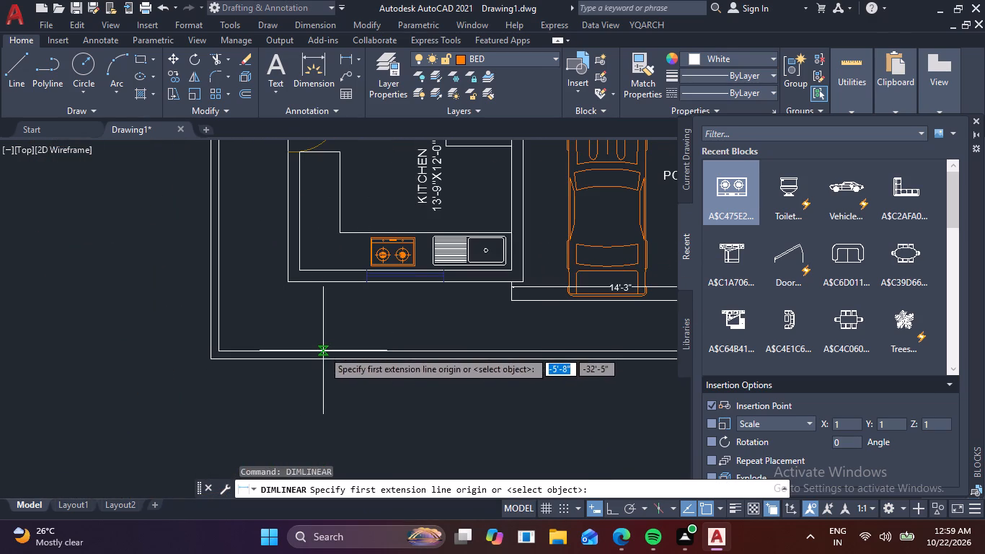
left_click(323, 351)
left_click(320, 281)
left_click(332, 289)
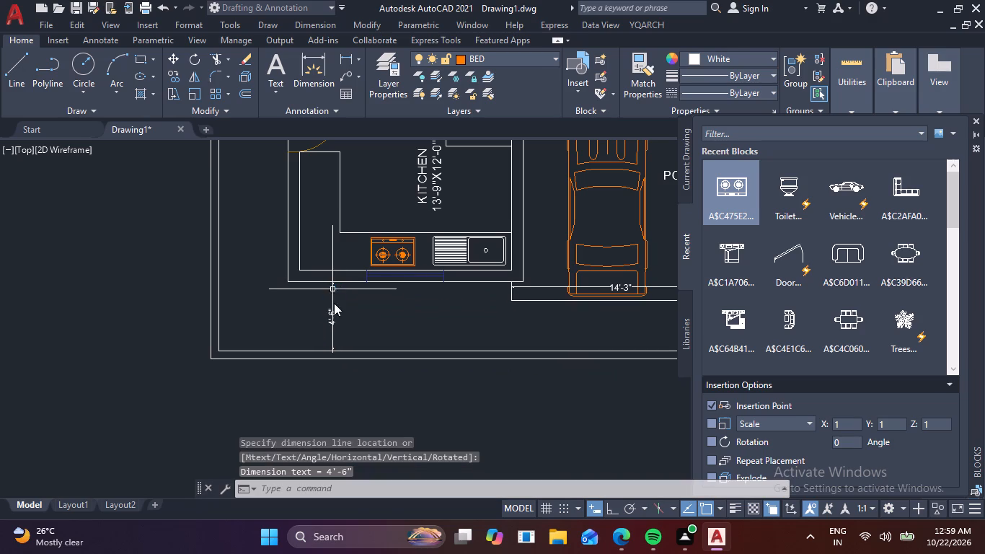
Add a horizontal linear dimension from the kitchen's outer wall, just above its door, to the inner line of the side boundary wall.
scroll(340, 331, "up", 2)
middle_click_drag(340, 344, 378, 547)
middle_click_drag(362, 363, 402, 553)
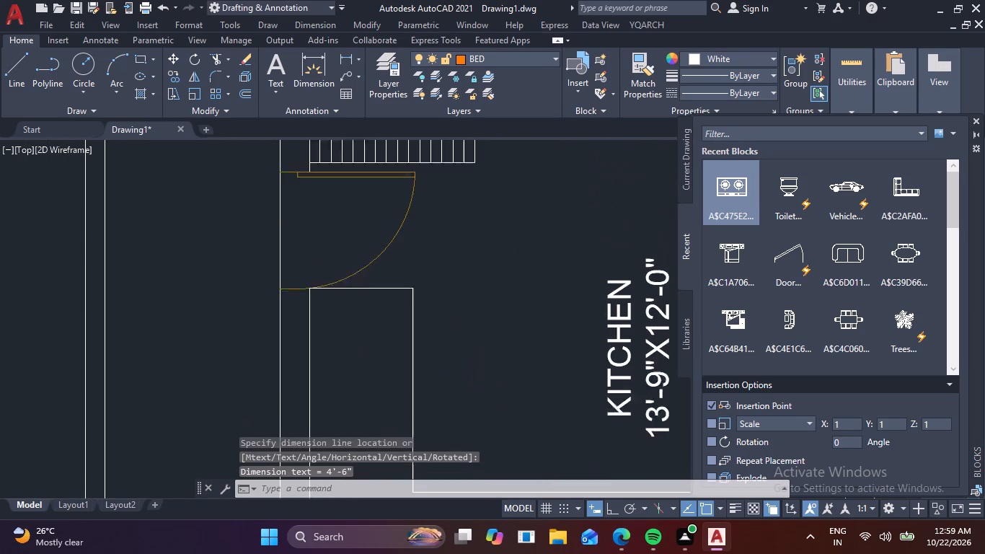
middle_click_drag(402, 553, 398, 552)
middle_click_drag(215, 254, 249, 373)
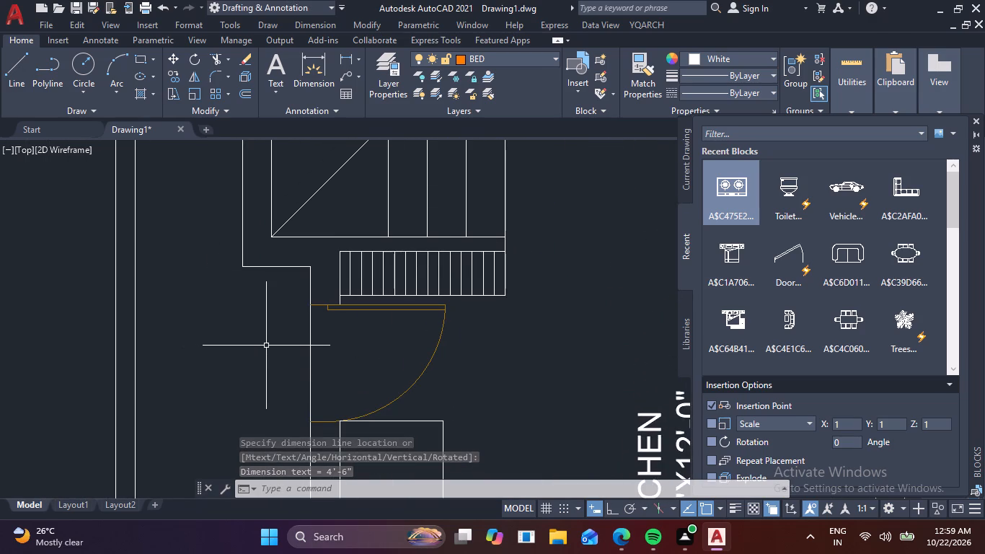
right_click(266, 346)
left_click(399, 86)
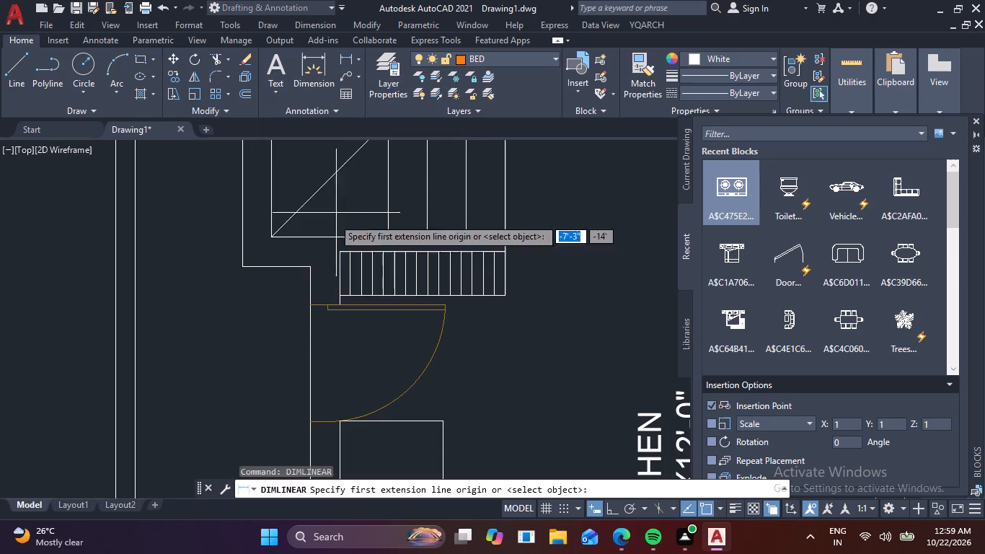
left_click(314, 294)
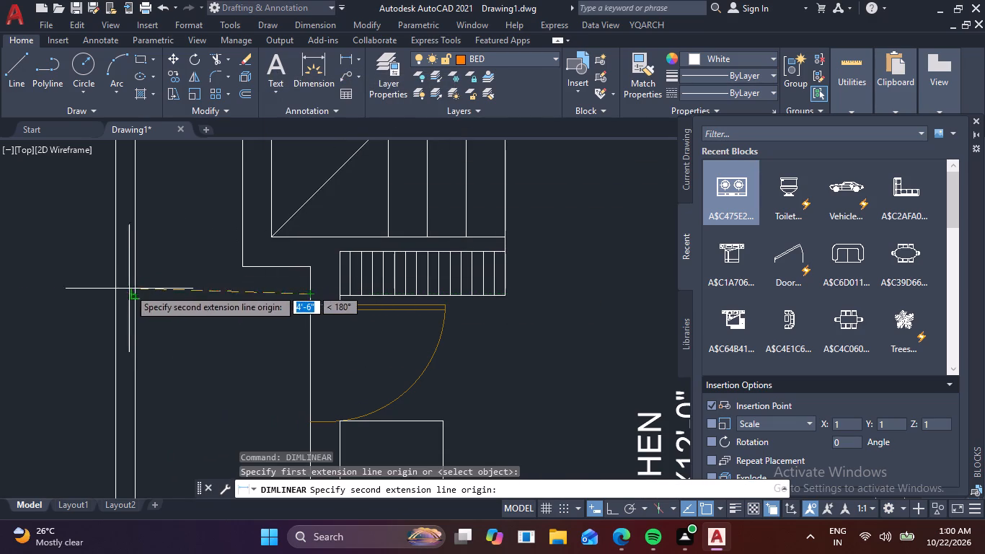
left_click(135, 297)
left_click(170, 305)
Add a horizontal linear dimension from the guest bedroom's outer wall beside the bed to the inner line of the side boundary wall.
middle_click_drag(247, 296, 332, 504)
scroll(260, 337, "down", 1)
middle_click_drag(347, 275, 340, 504)
right_click(316, 298)
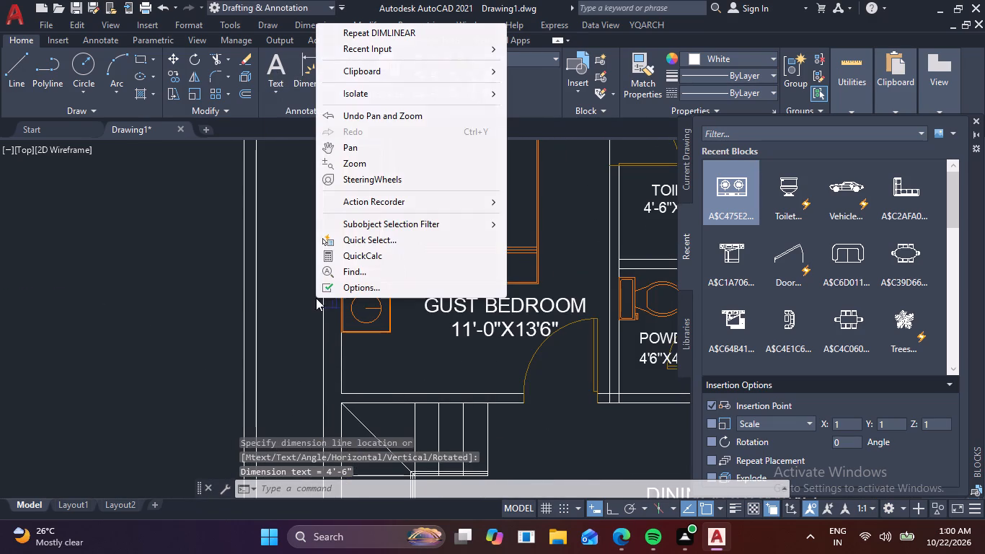
left_click(425, 35)
middle_click_drag(350, 214, 369, 250)
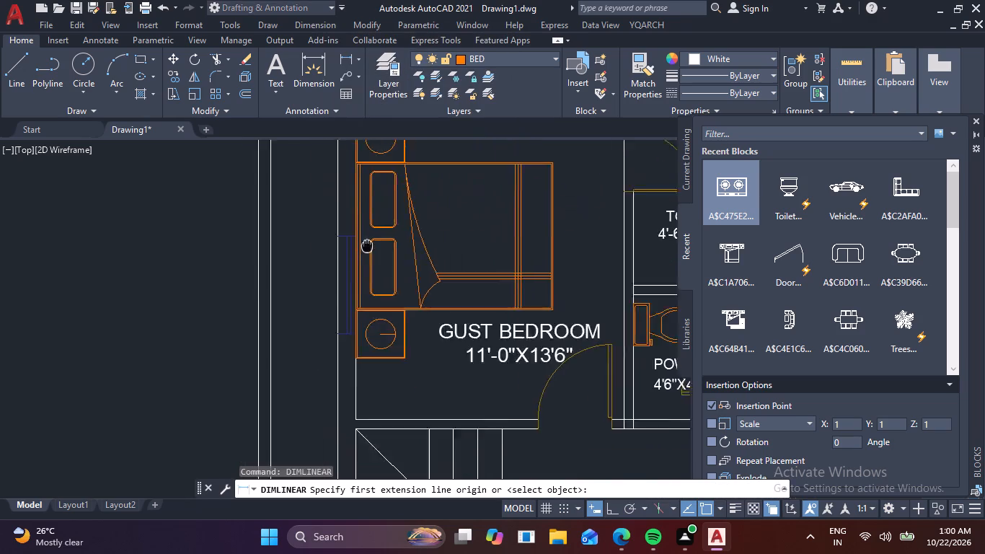
middle_click_drag(369, 250, 370, 354)
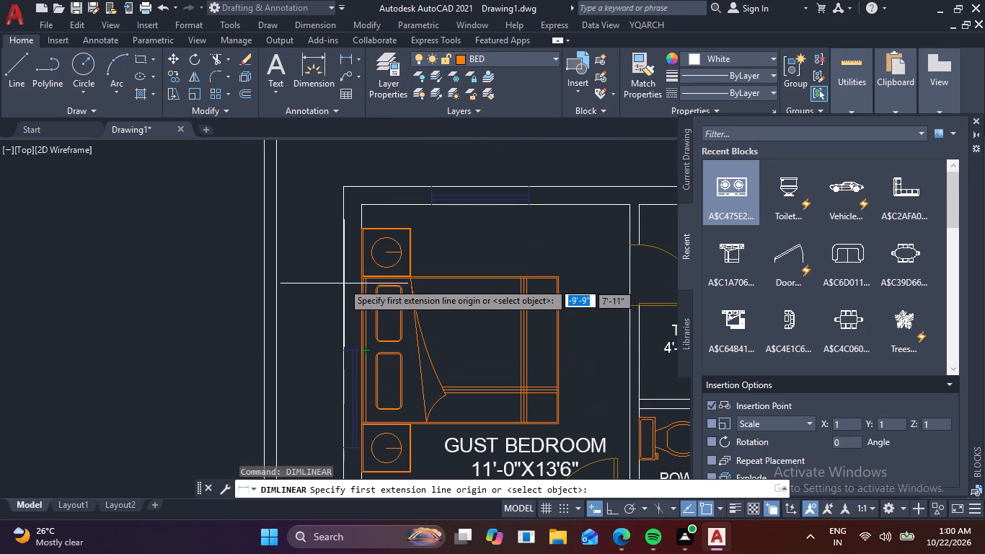
left_click(341, 281)
left_click(281, 280)
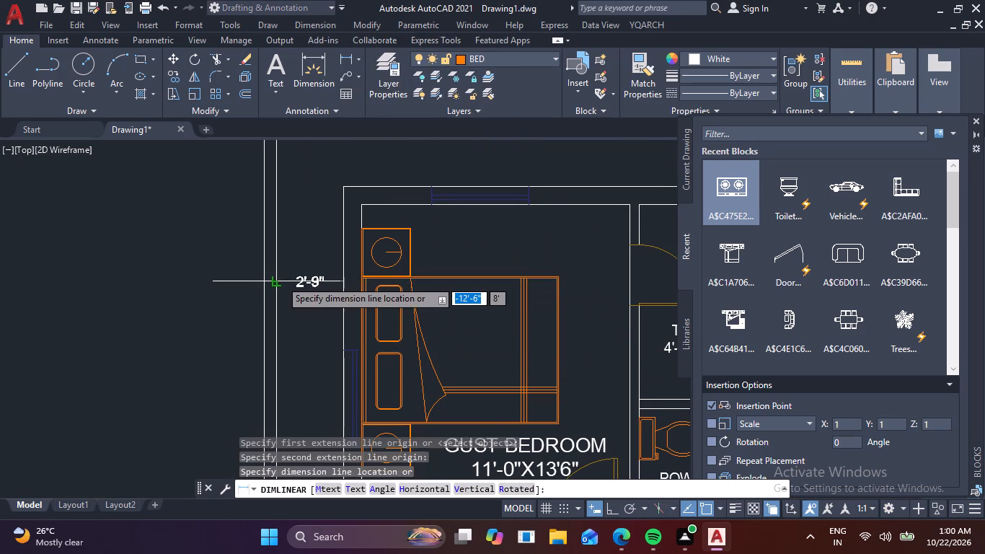
right_click(281, 280)
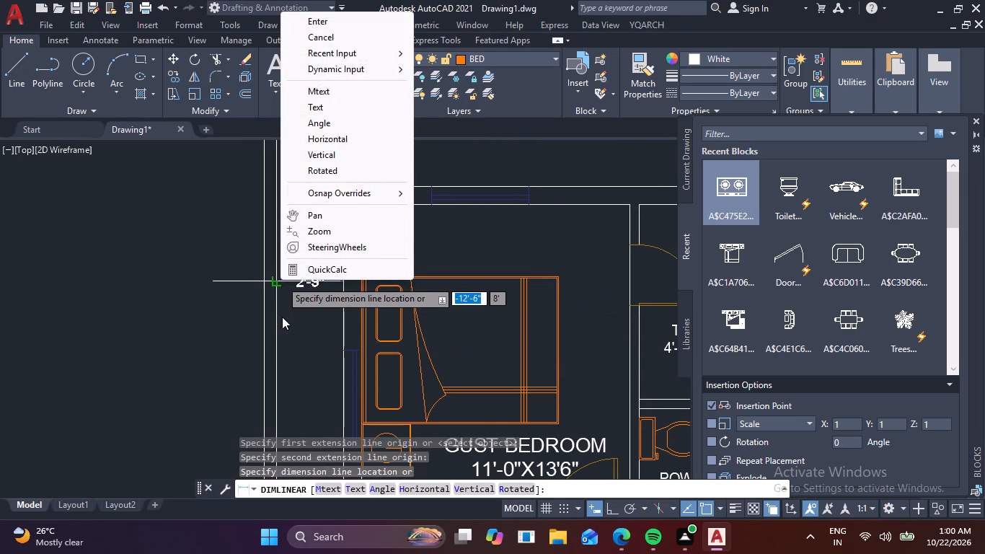
left_click(282, 317)
Add a vertical linear dimension from the guest bedroom's top outer wall to the inner line of the top boundary wall.
middle_click_drag(368, 270, 296, 460)
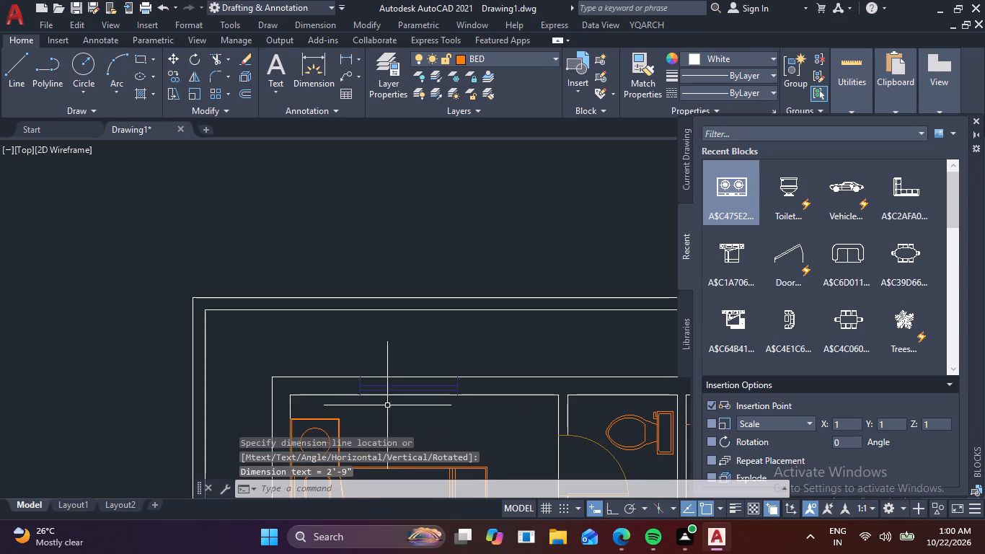
right_click(488, 364)
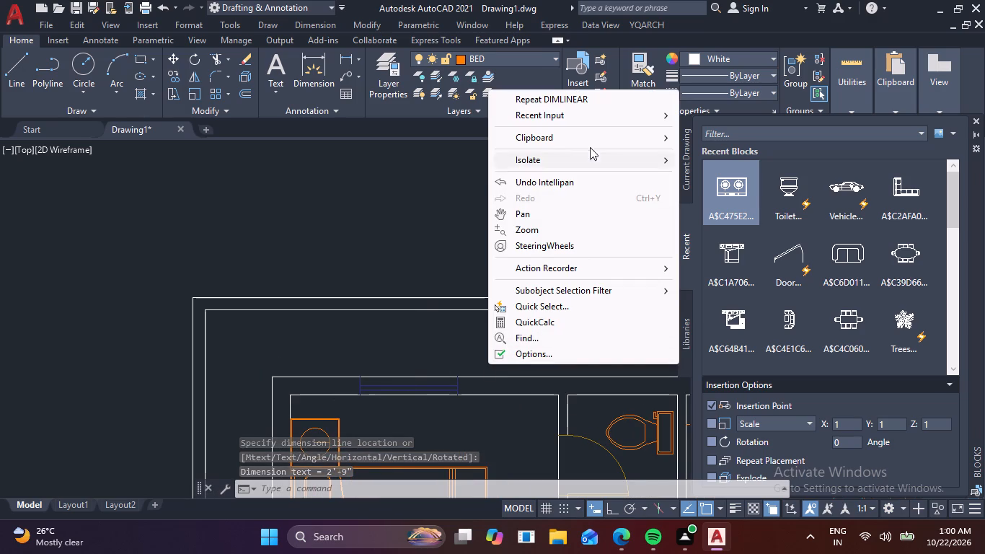
left_click(596, 99)
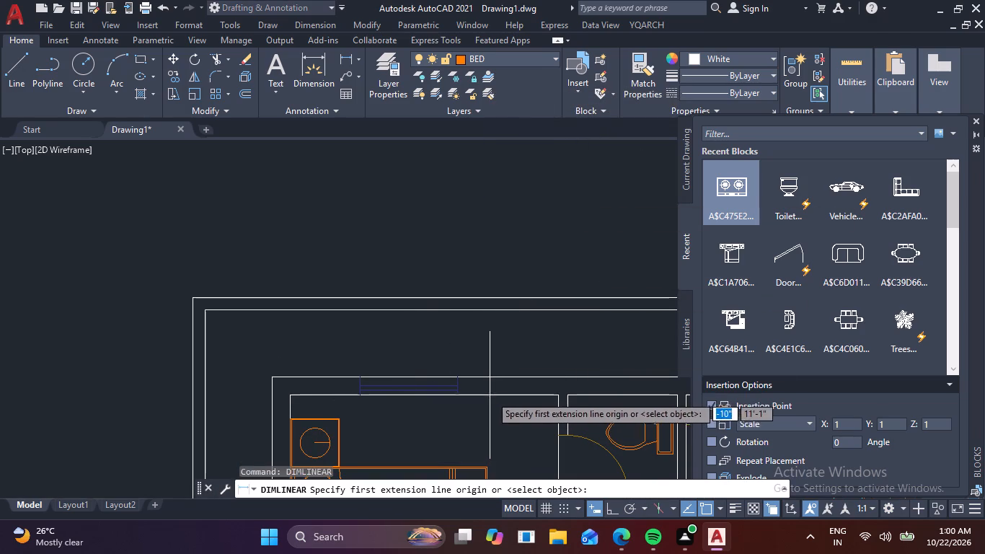
left_click(505, 374)
left_click(504, 313)
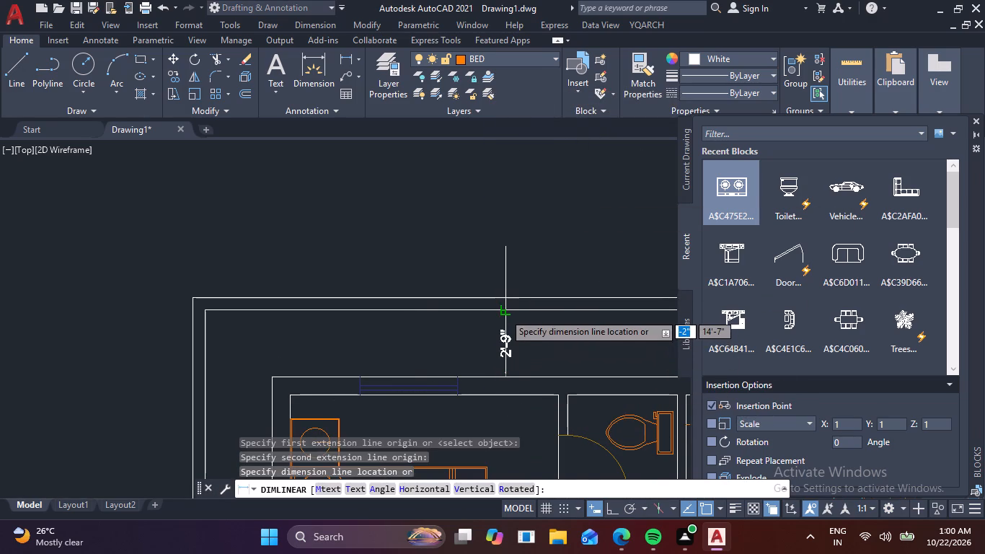
left_click(504, 314)
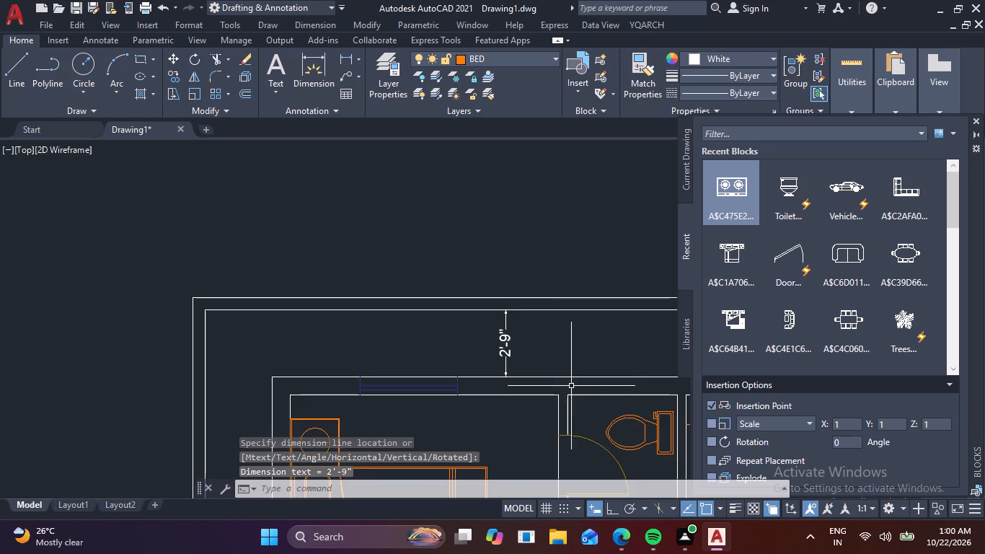
Add a horizontal linear dimension from the living room's outer wall to the boundary wall's inner line, just below the wall-thickness dimension.
scroll(577, 404, "down", 1)
middle_click_drag(588, 417, 280, 361)
scroll(351, 355, "down", 2)
middle_click_drag(441, 418, 306, 240)
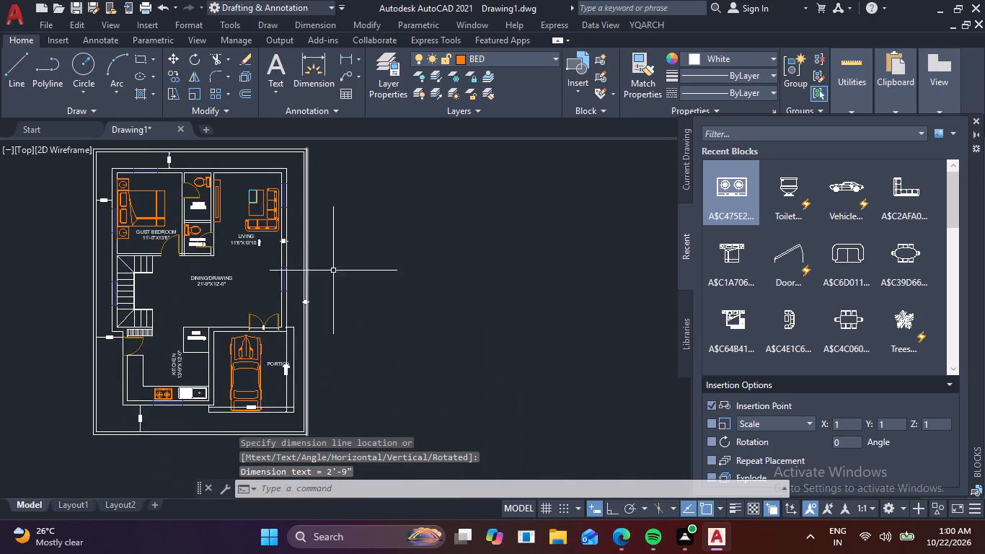
scroll(315, 299, "up", 2)
middle_click_drag(323, 304, 355, 378)
scroll(319, 361, "up", 2)
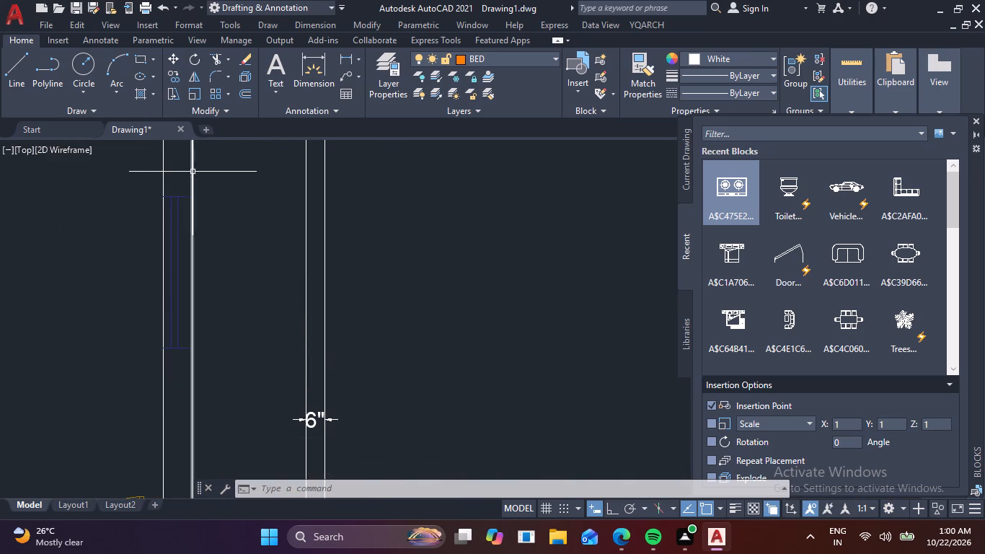
right_click(234, 193)
left_click(330, 200)
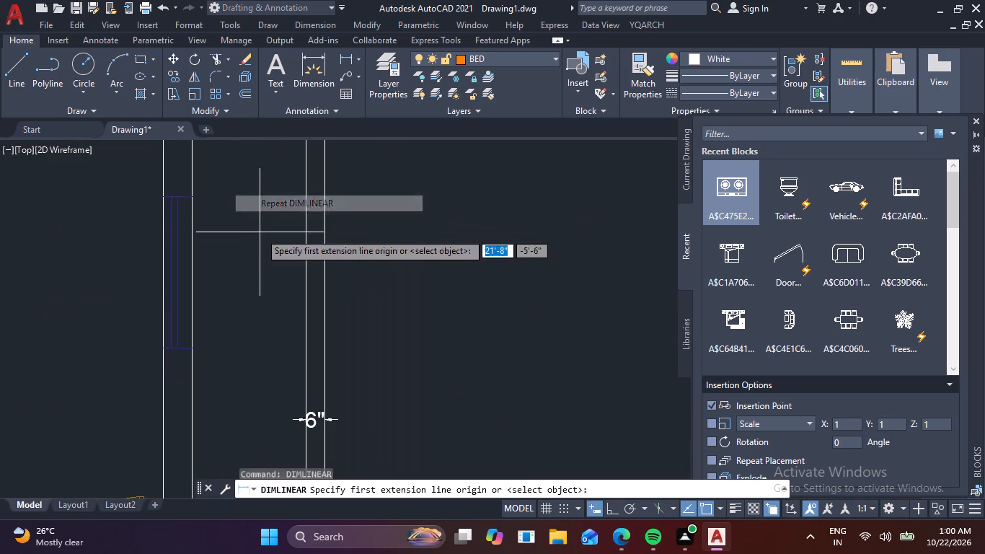
middle_click_drag(255, 242, 278, 387)
left_click(219, 262)
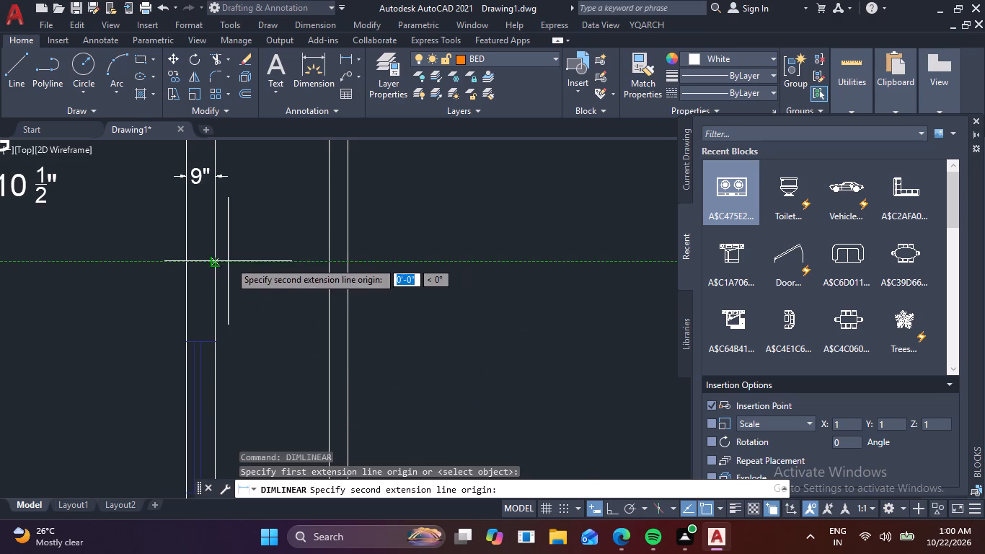
left_click(331, 263)
left_click(321, 255)
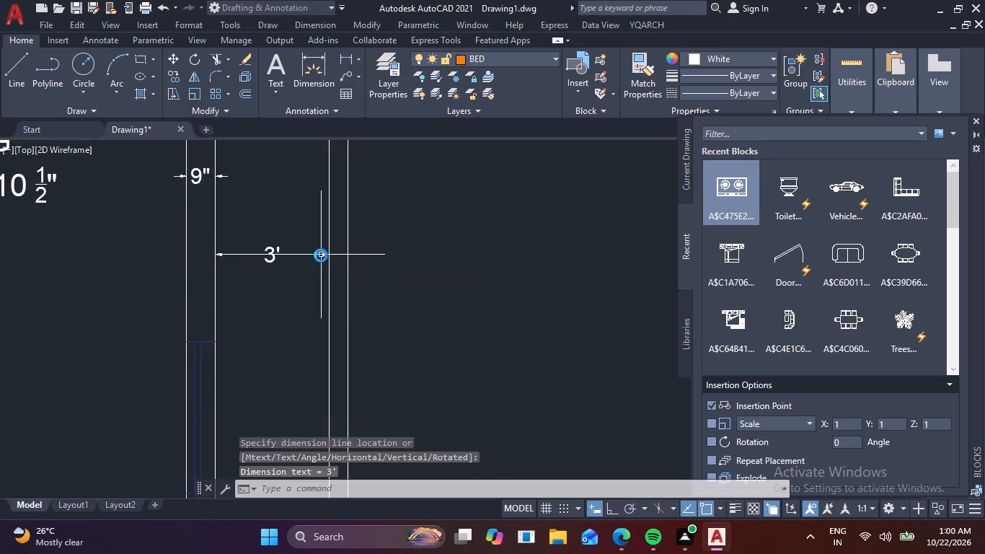
Add a horizontal linear dimension for the width of the kitchen window, placed just outside the bottom outer wall.
scroll(494, 339, "down", 2)
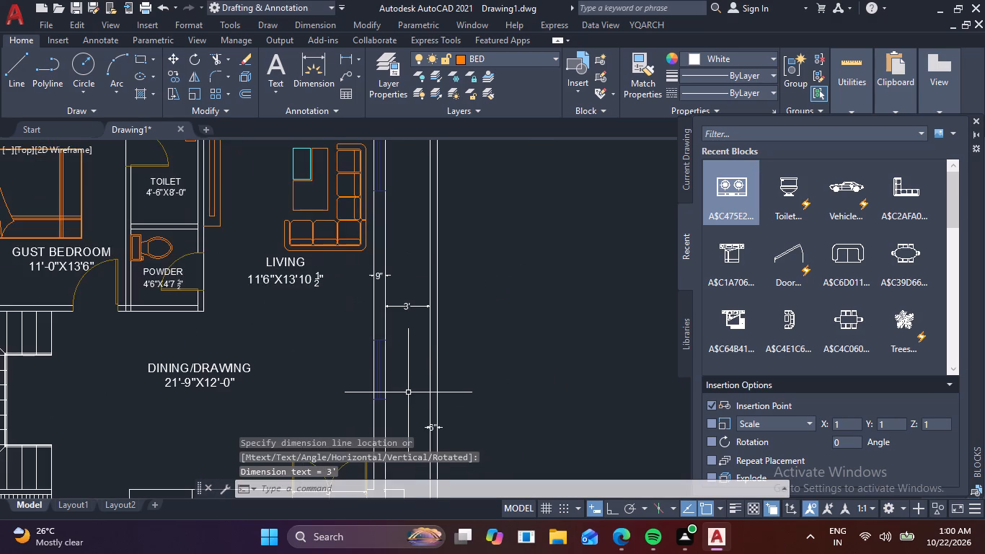
scroll(416, 363, "down", 1)
middle_click_drag(416, 363, 548, 311)
scroll(548, 309, "down", 1)
middle_click_drag(505, 402, 470, 316)
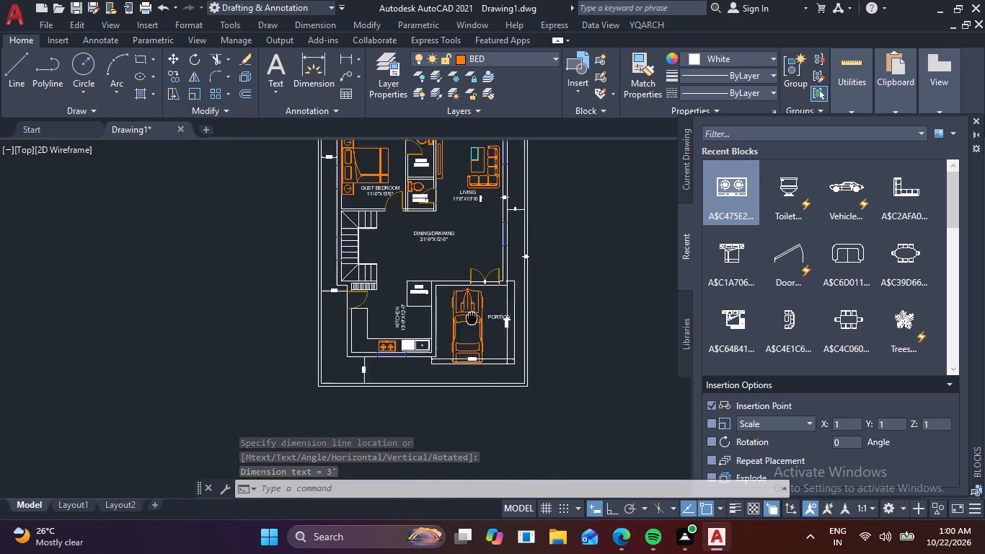
middle_click_drag(470, 316, 461, 299)
scroll(438, 366, "up", 3)
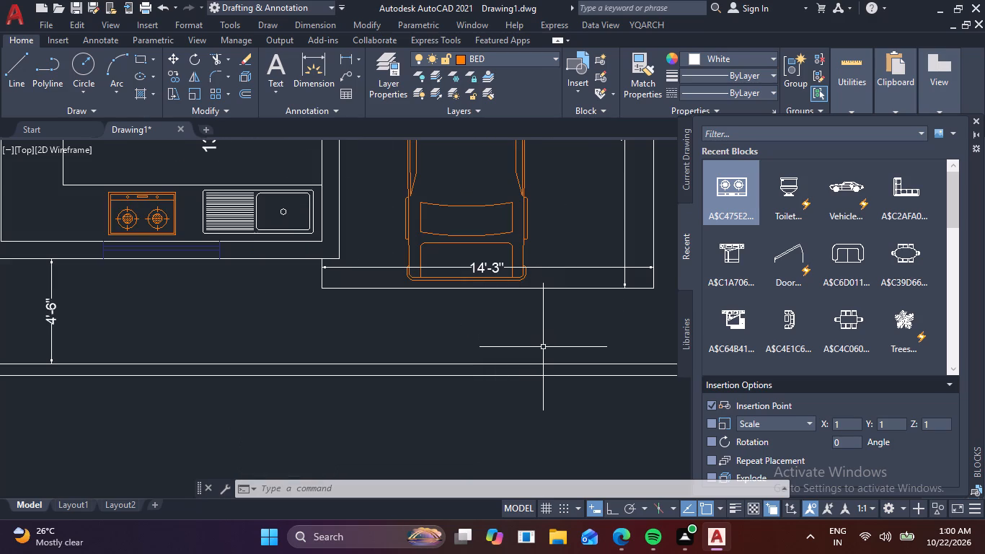
scroll(185, 293, "up", 1)
middle_click_drag(190, 296, 305, 335)
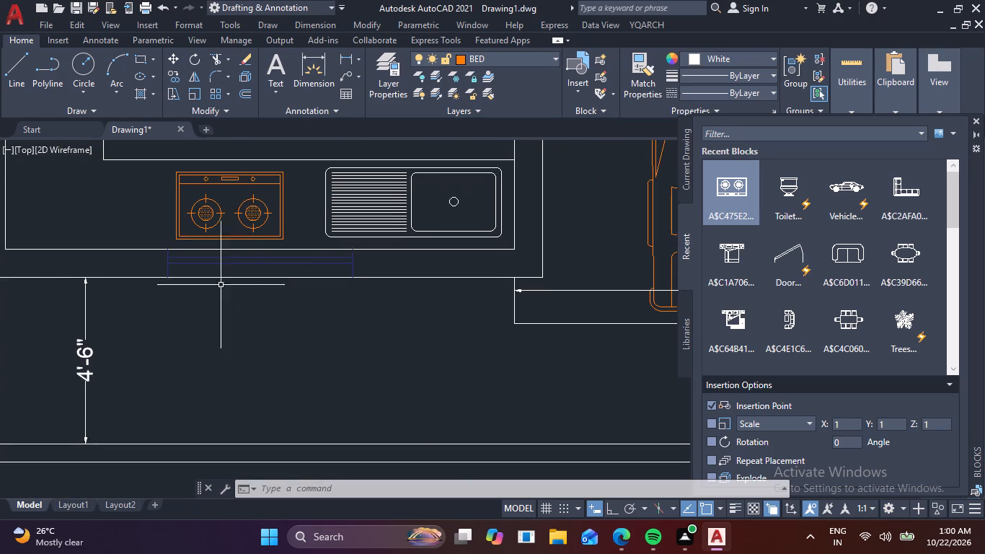
scroll(214, 278, "up", 2)
right_click(294, 325)
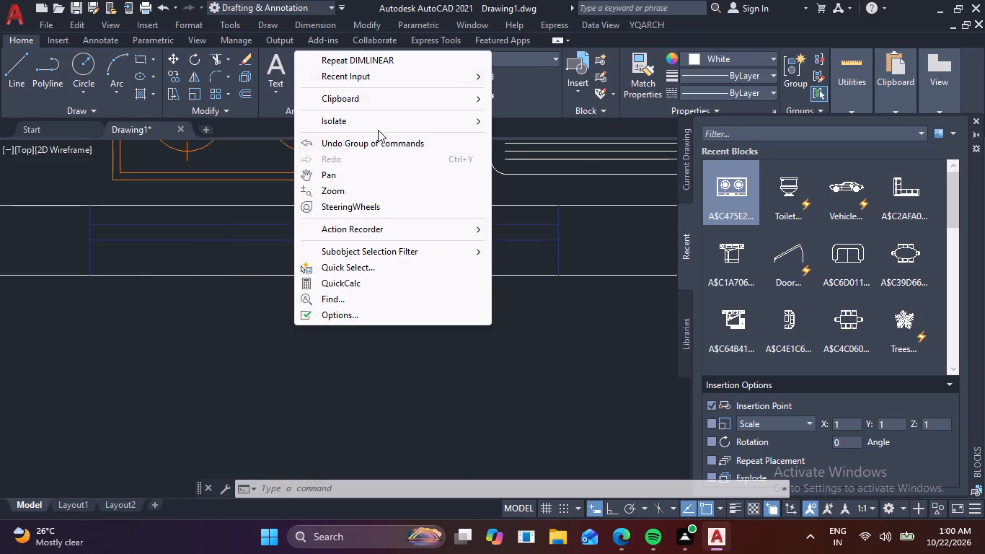
left_click(384, 61)
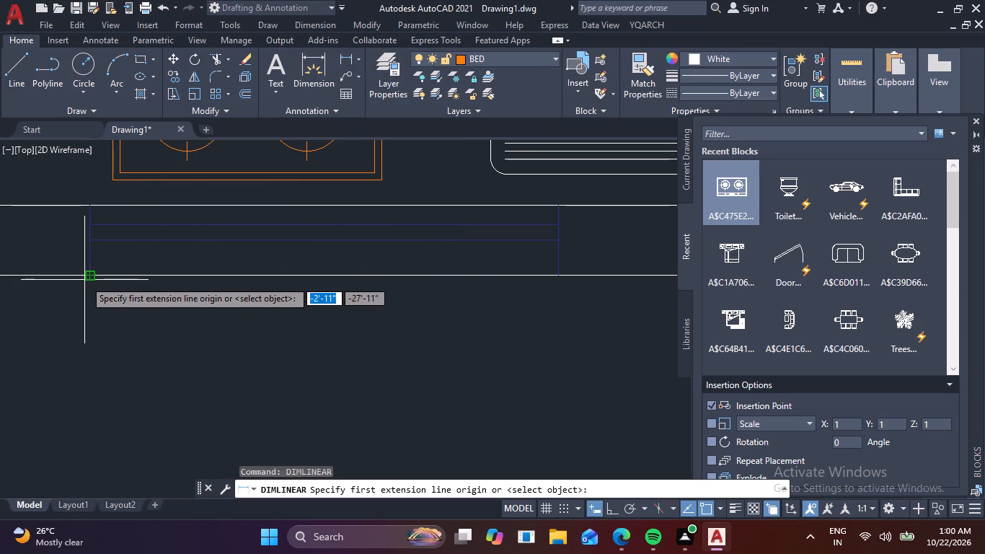
left_click(91, 273)
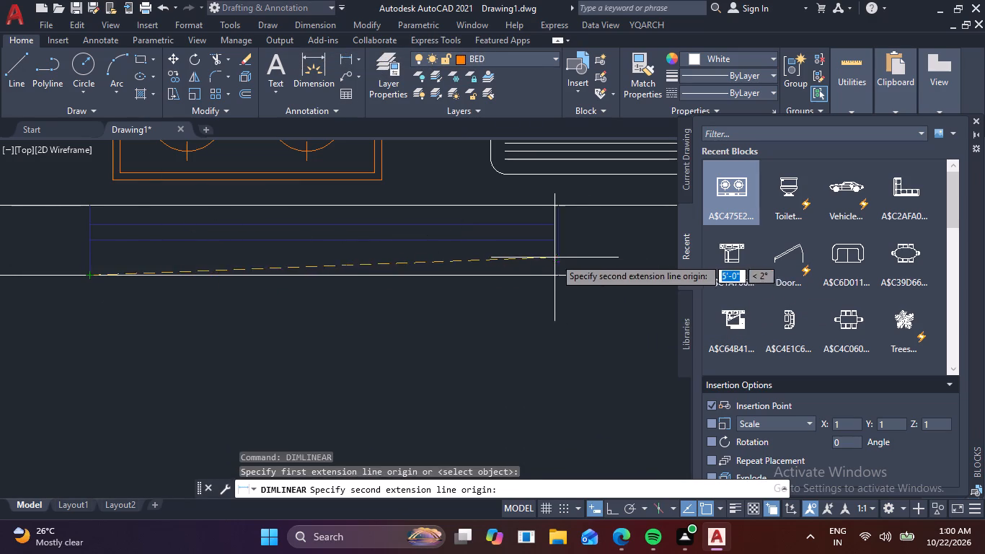
left_click(564, 274)
left_click(570, 315)
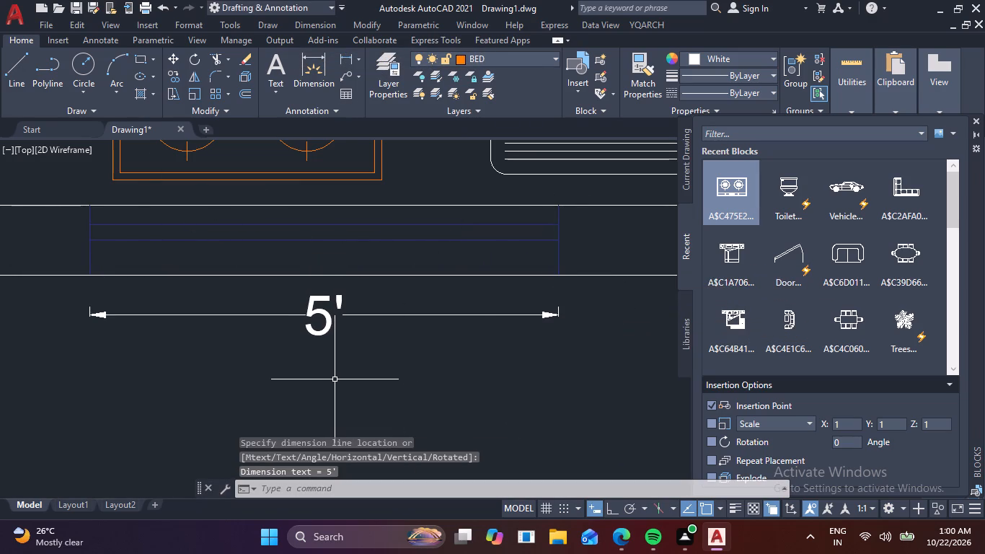
Add a vertical linear dimension for the length of the dining/drawing room's side window, placed just outside the outer wall.
scroll(335, 379, "down", 1)
scroll(435, 390, "down", 2)
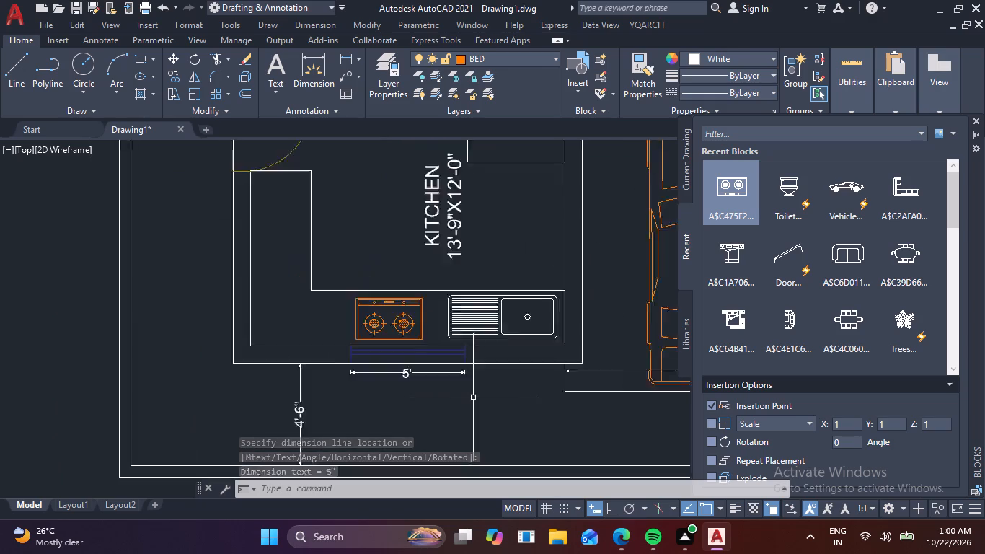
scroll(473, 397, "down", 1)
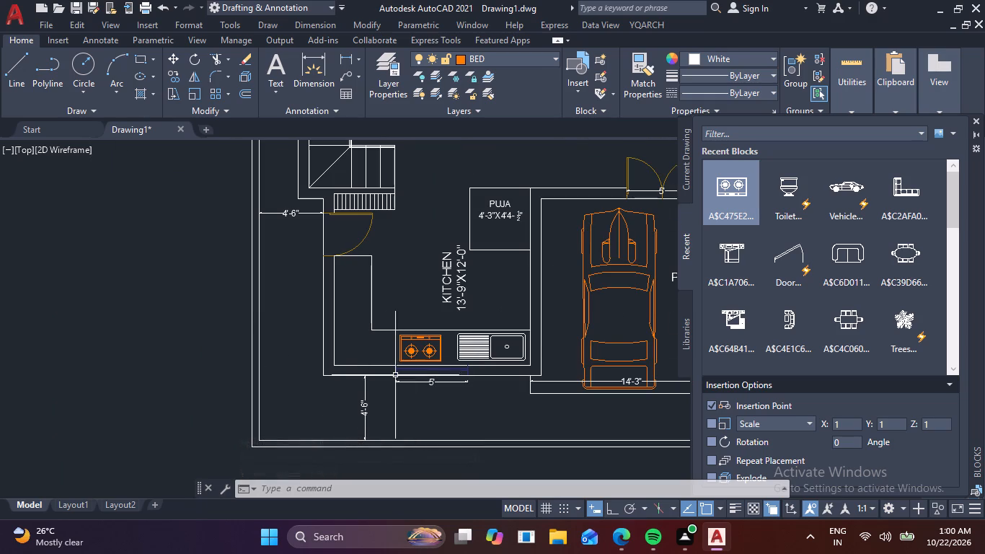
middle_click_drag(519, 344, 46, 412)
middle_click_drag(291, 315, 286, 449)
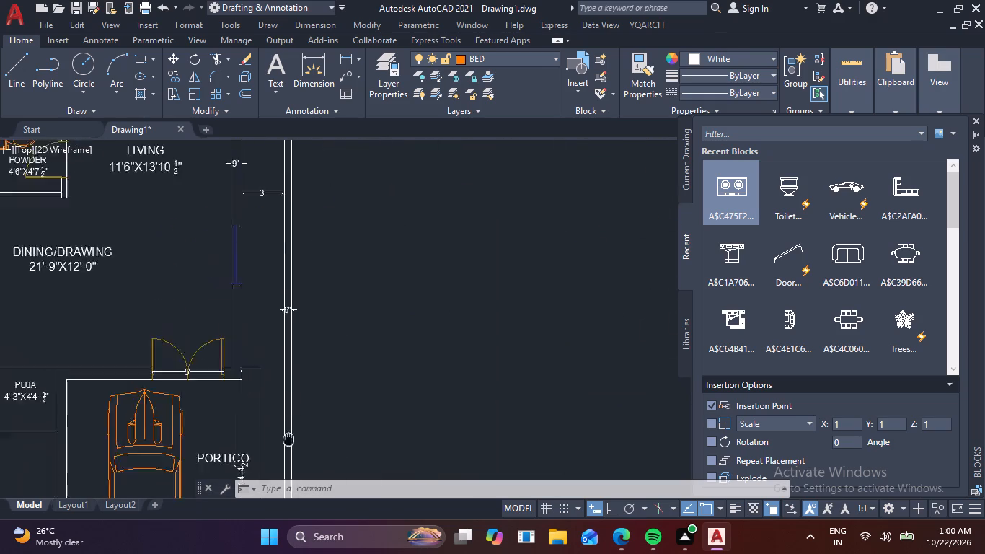
middle_click_drag(286, 449, 286, 486)
scroll(261, 310, "up", 3)
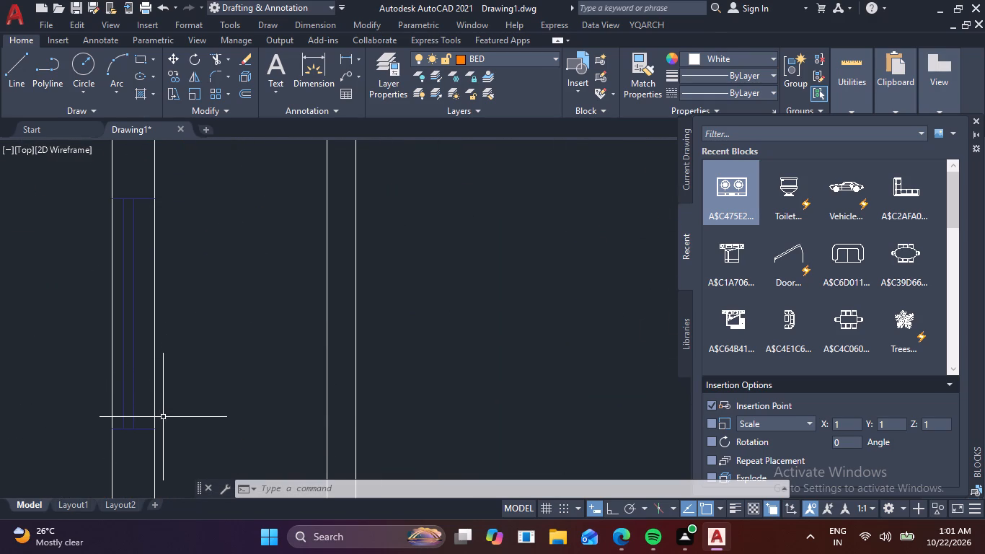
right_click(164, 416)
left_click(262, 156)
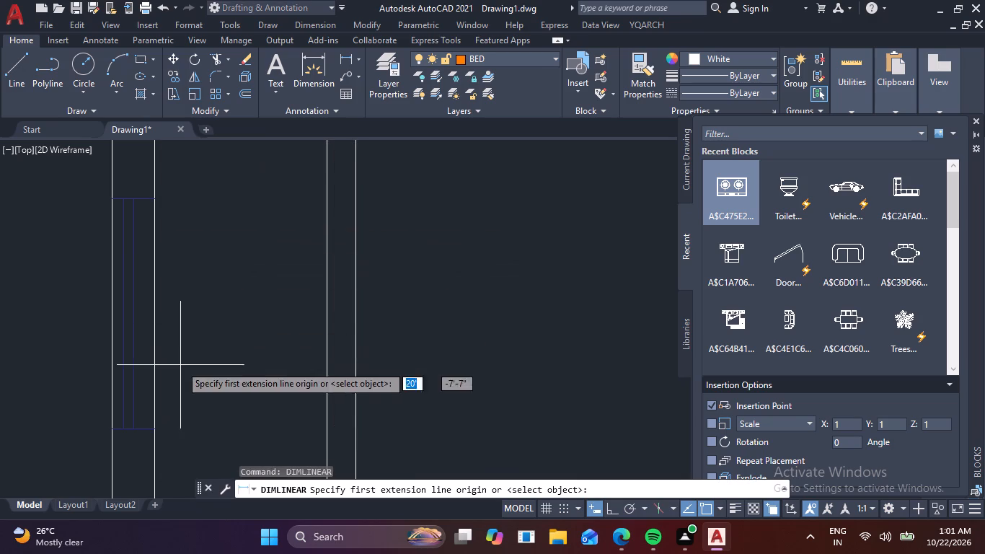
left_click(156, 426)
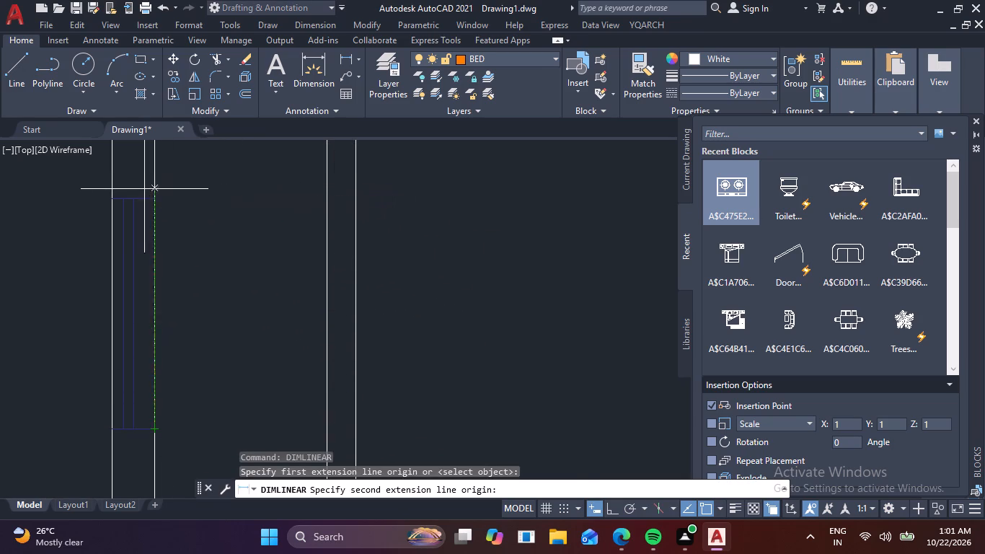
left_click(151, 199)
left_click(196, 212)
Insert the block of a square table with four diagonal chairs beside the plan and scale it up to furniture size.
scroll(229, 253, "down", 1)
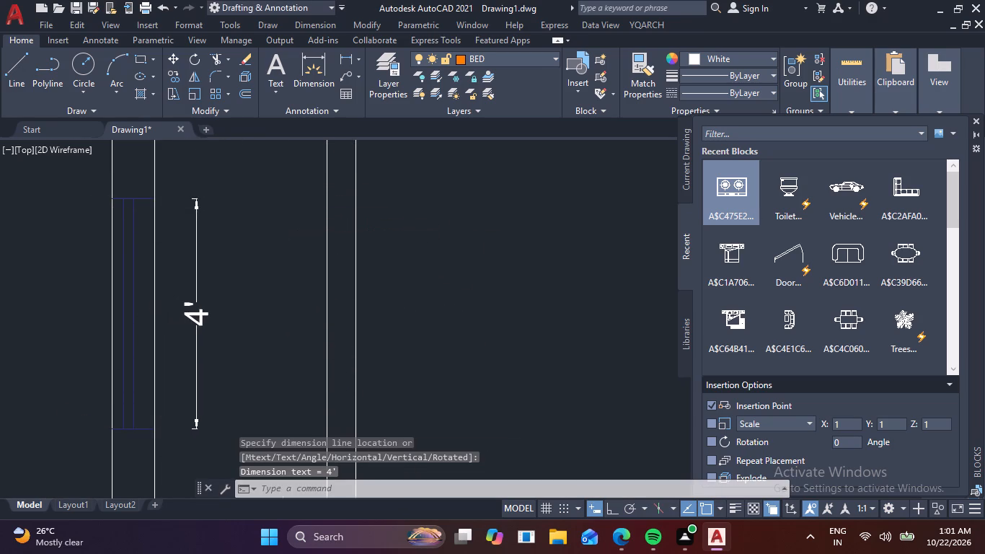
scroll(232, 258, "down", 2)
middle_click_drag(400, 302, 527, 350)
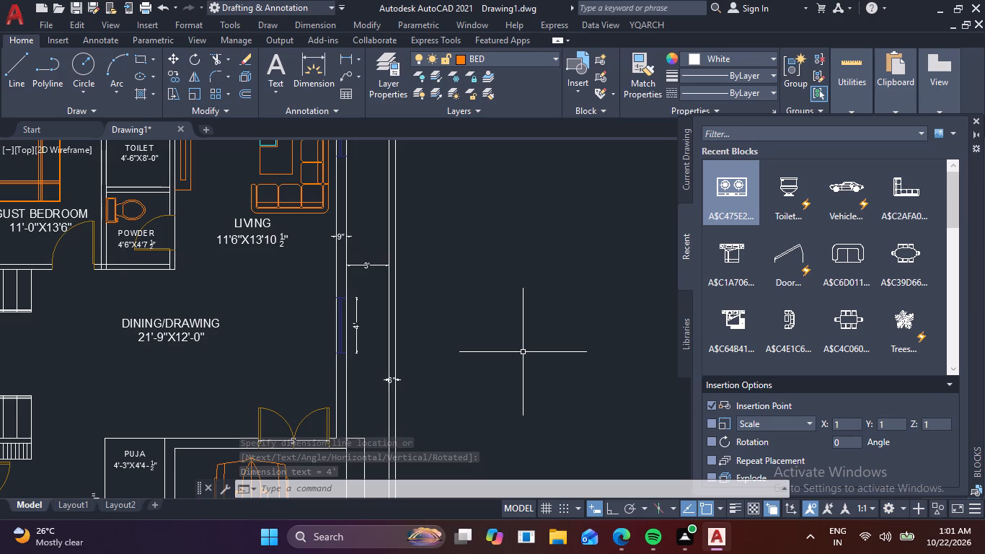
scroll(192, 260, "down", 1)
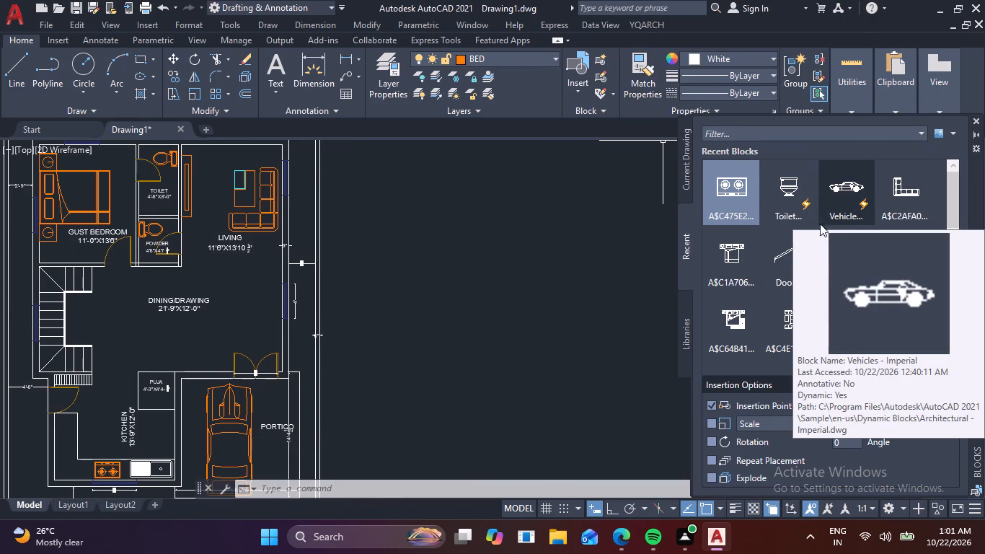
scroll(804, 230, "down", 1)
scroll(764, 302, "down", 2)
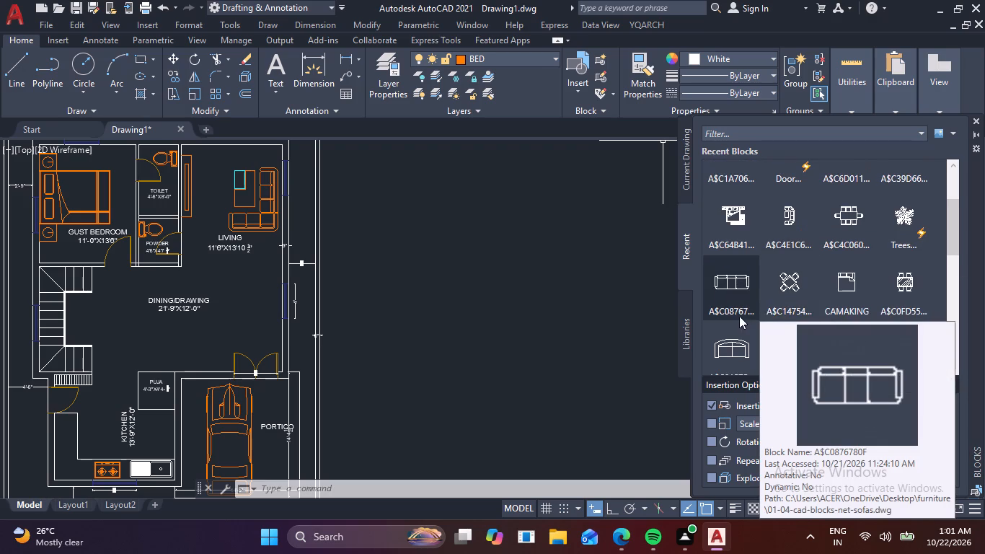
left_click_drag(800, 276, 454, 335)
left_click_drag(488, 352, 478, 346)
left_click(424, 298)
right_click(424, 298)
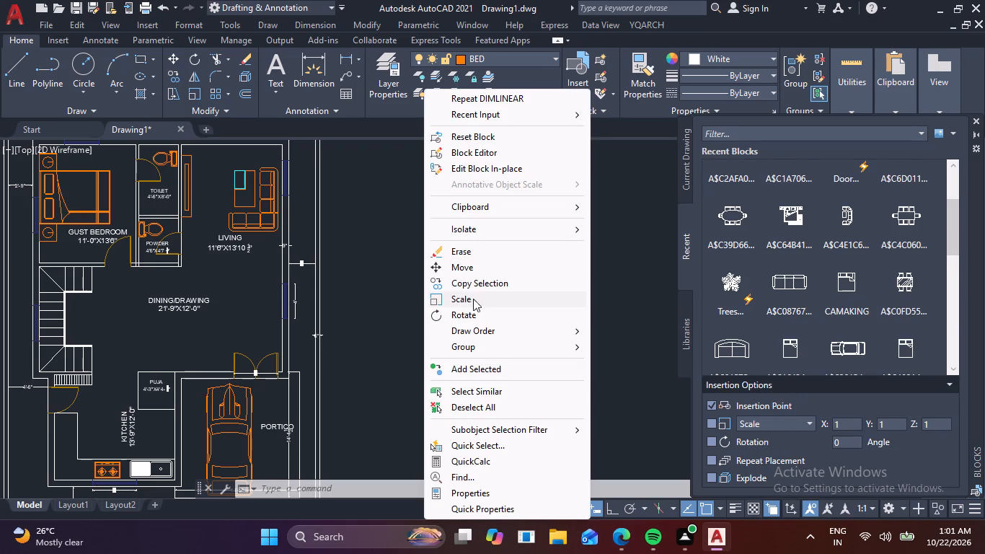
left_click(474, 296)
left_click(451, 338)
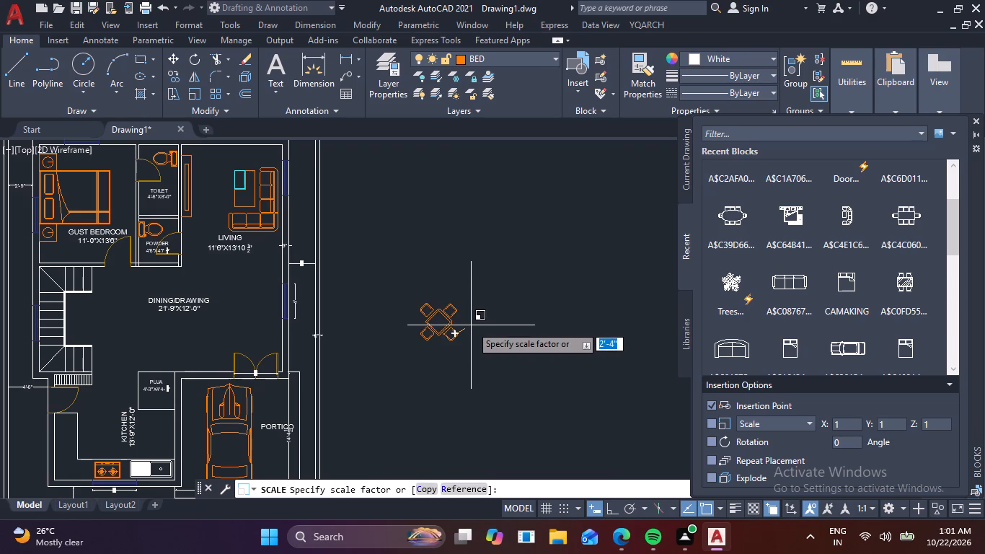
left_click(474, 323)
Move the four-chair dining table into the dining/drawing room, between the staircase and the room label.
left_click(427, 330)
right_click(426, 330)
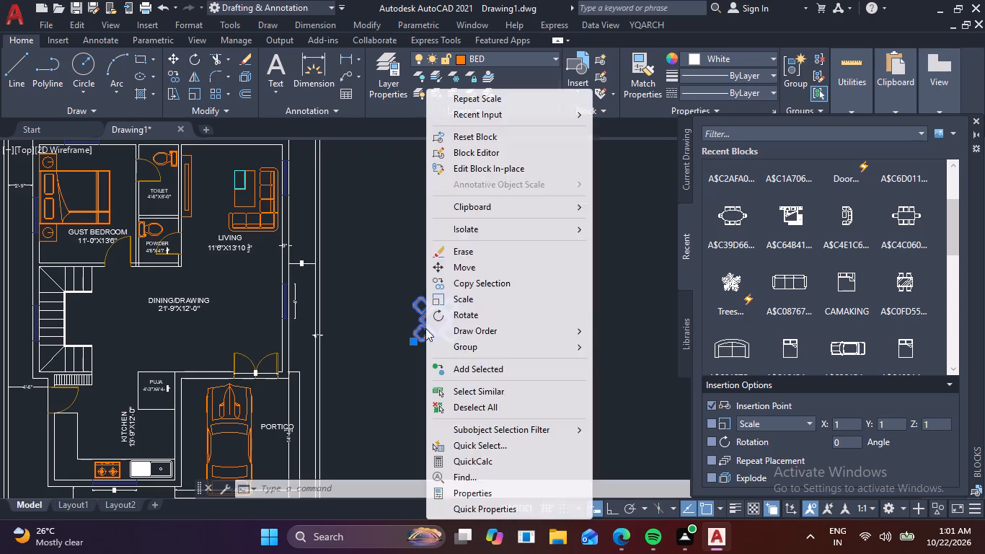
left_click(484, 268)
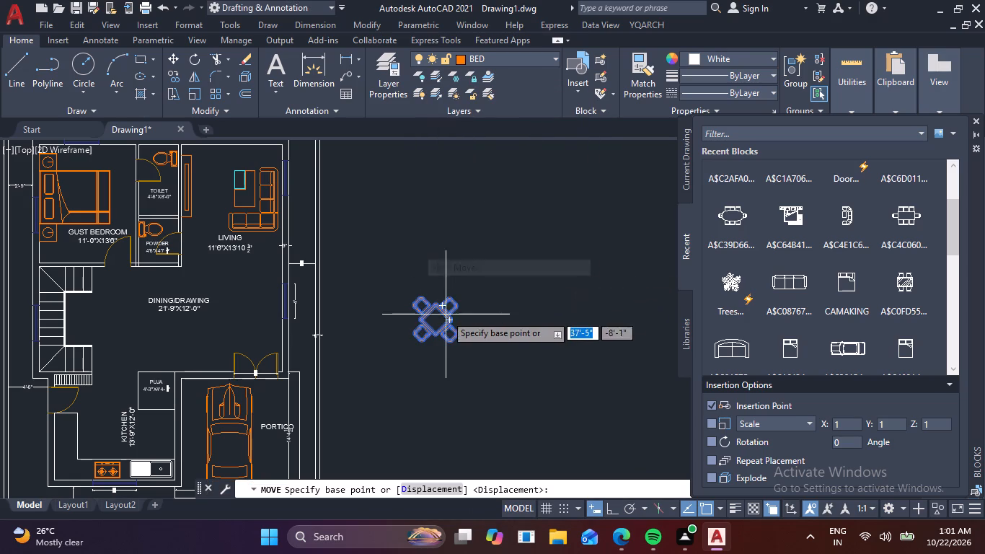
left_click(439, 319)
scroll(138, 297, "up", 2)
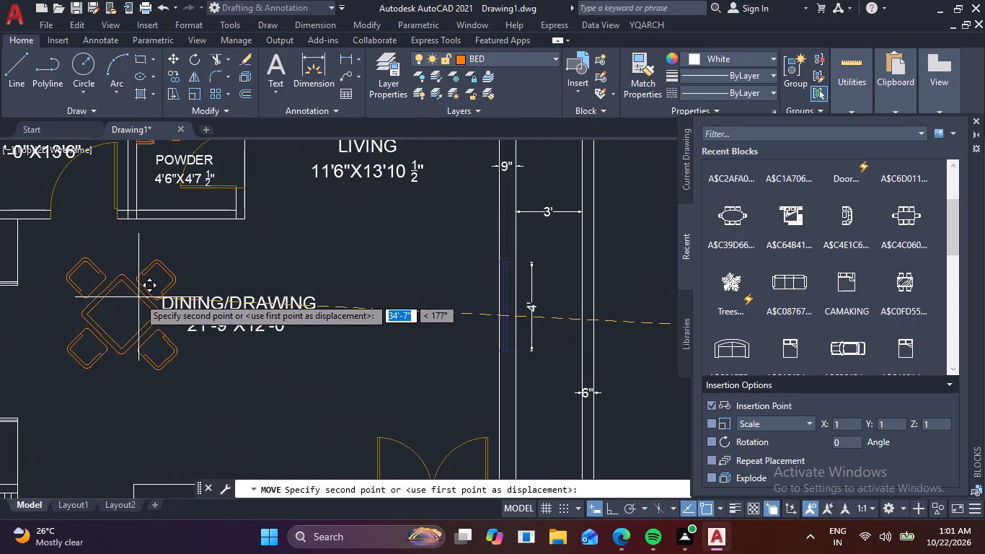
left_click(100, 317)
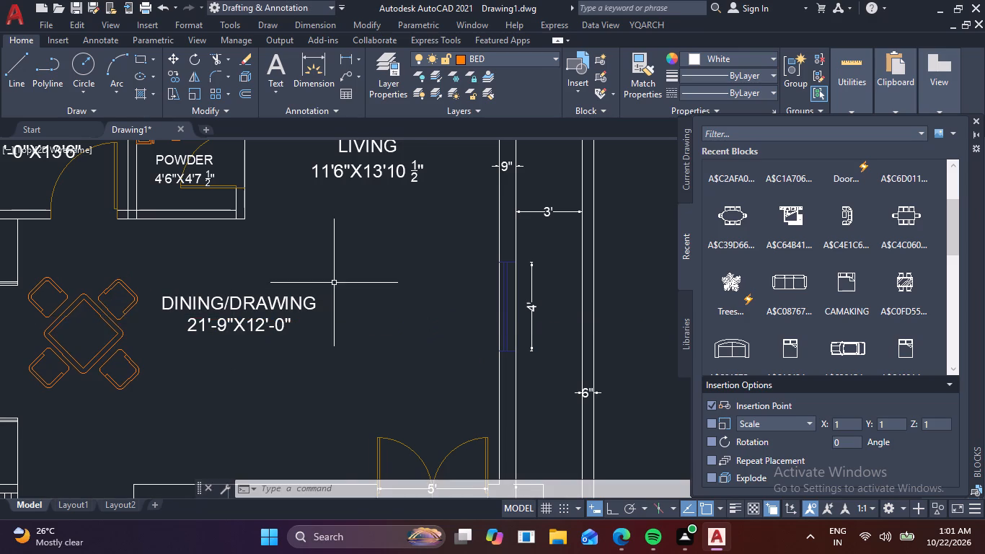
Insert the three-seat sofa block A$C0876780F outside the side boundary wall and scale it up to furniture size.
scroll(334, 283, "down", 2)
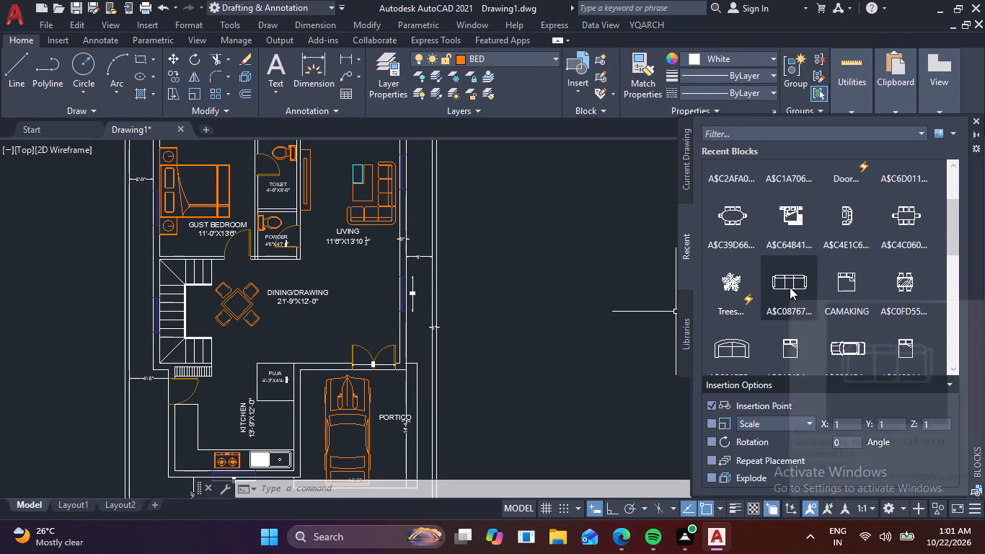
left_click_drag(790, 287, 539, 294)
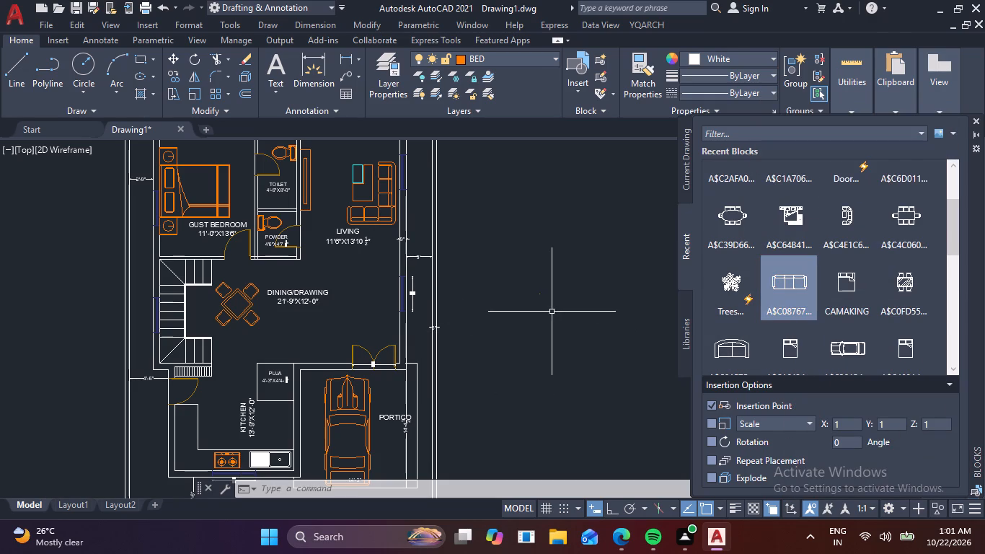
left_click(557, 315)
left_click(526, 273)
right_click(526, 273)
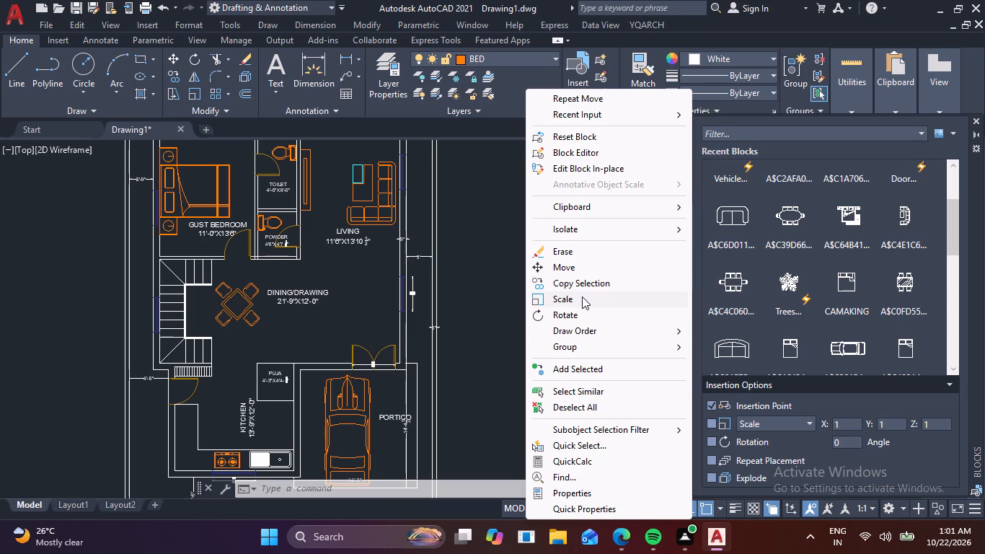
left_click(580, 299)
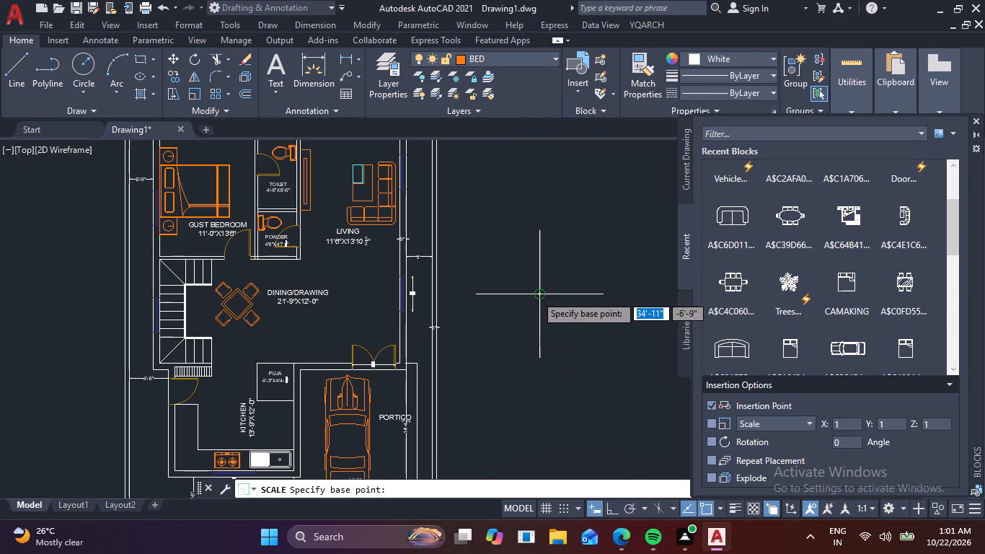
left_click(536, 295)
left_click(568, 301)
Rotate the three-seat sofa 90 degrees clockwise, with Ortho mode turned on, so it stands vertically.
left_click_drag(593, 300, 588, 294)
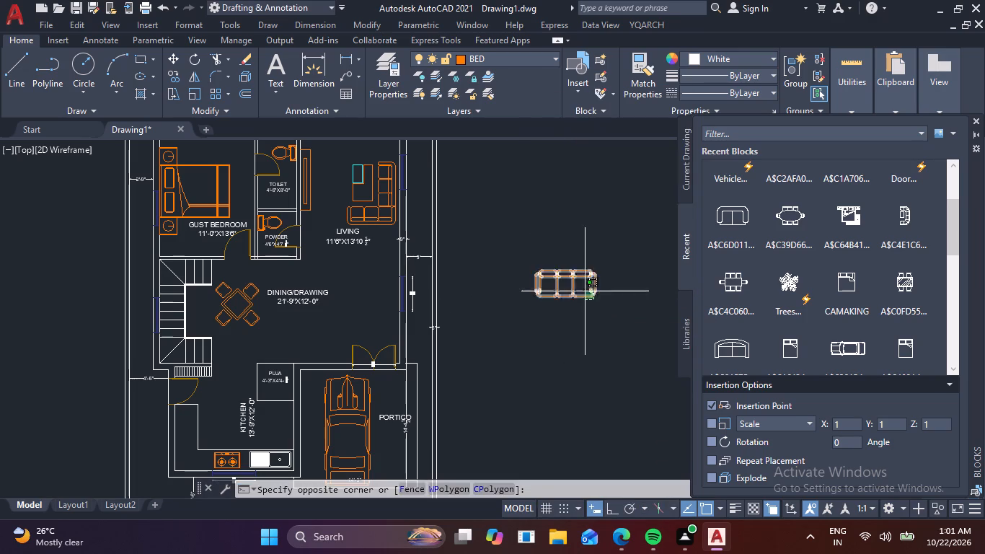
left_click(558, 261)
right_click(558, 261)
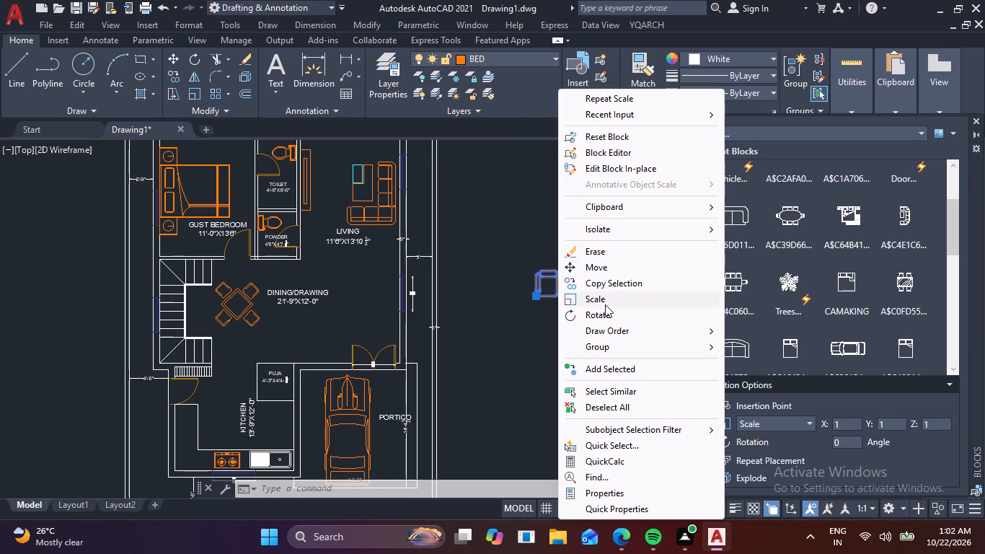
left_click(603, 312)
left_click(513, 291)
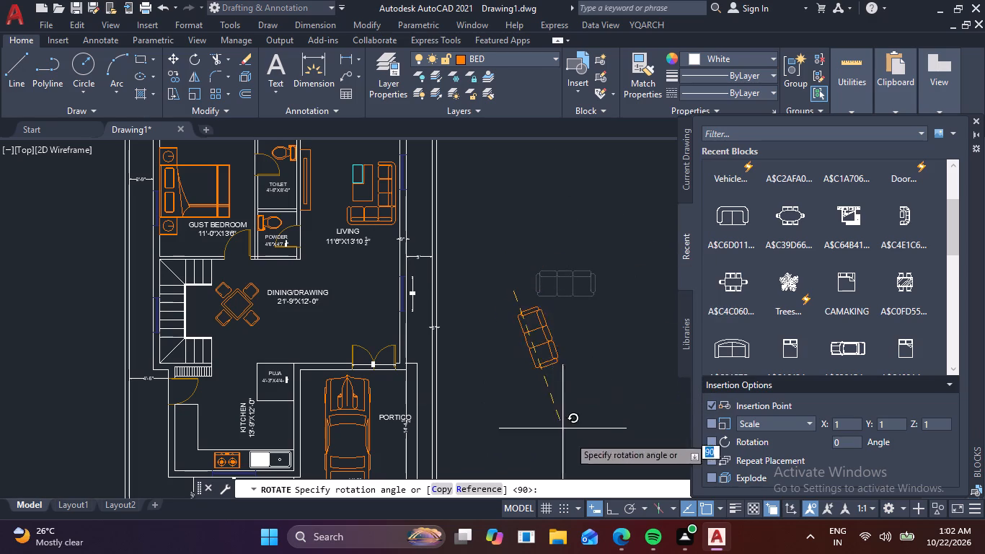
left_click(612, 506)
left_click(525, 402)
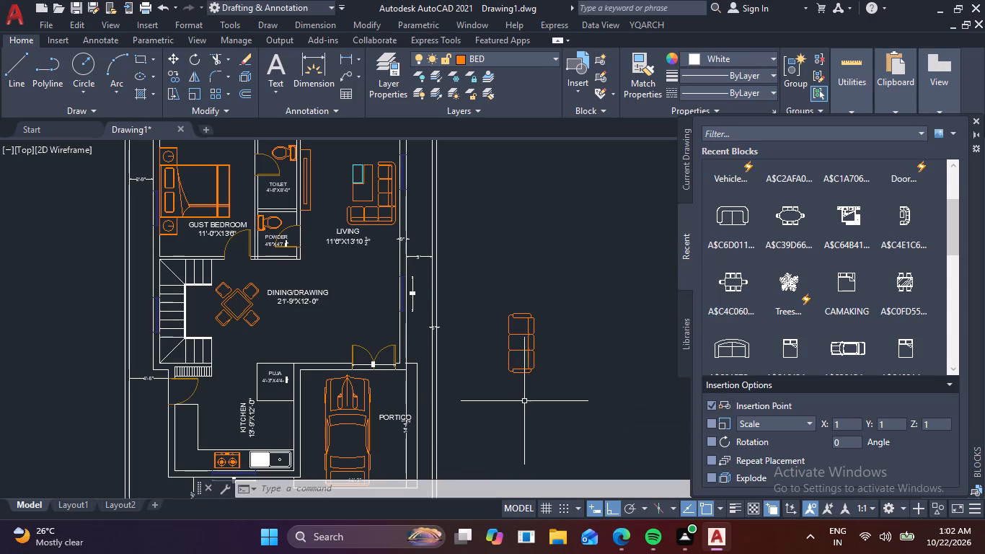
Move the three-seat sofa into the dining/drawing room, beside the 4' window in the side wall, with Ortho mode turned off.
scroll(549, 363, "up", 1)
left_click_drag(555, 374, 543, 365)
left_click(480, 277)
right_click(481, 275)
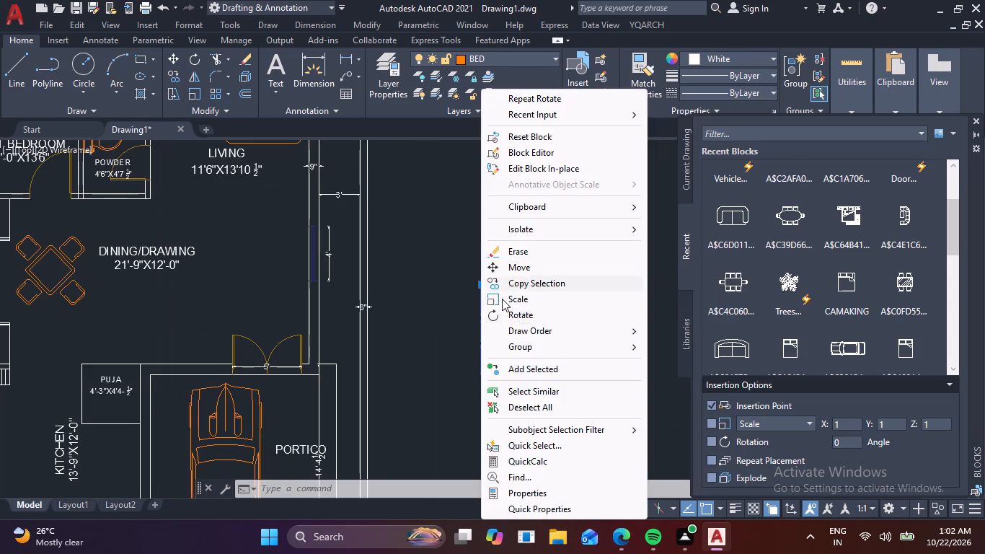
left_click(545, 268)
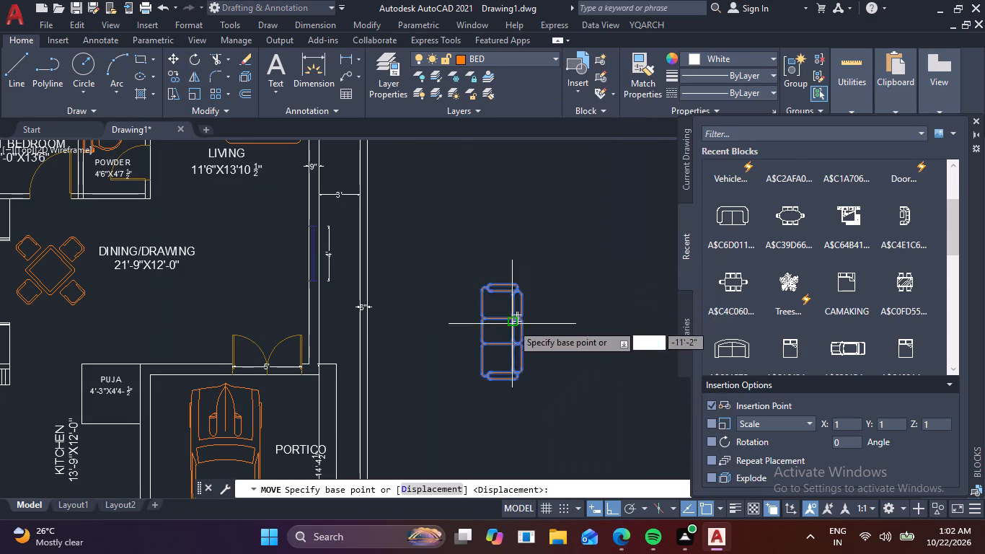
left_click(511, 325)
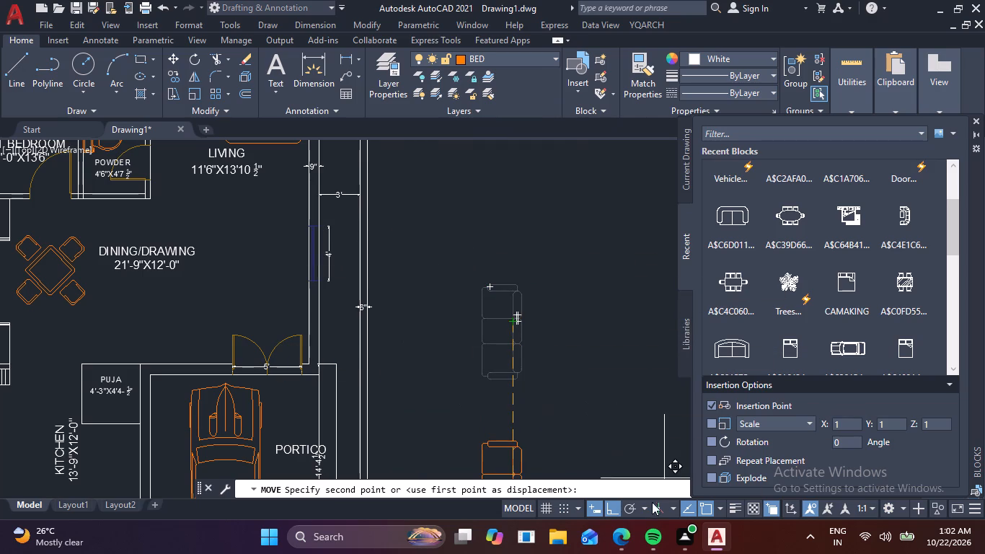
left_click(618, 504)
middle_click_drag(328, 255, 383, 348)
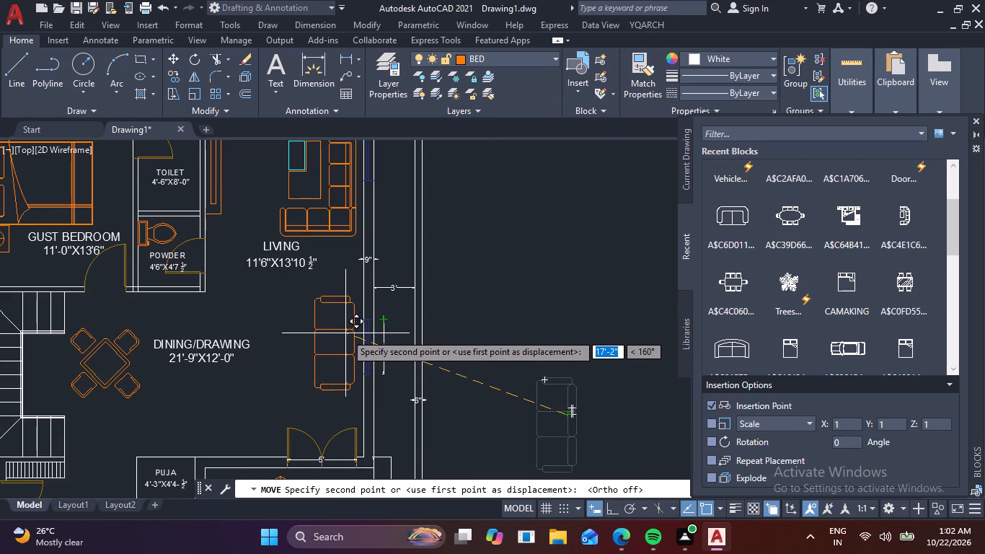
left_click(348, 335)
scroll(510, 325, "down", 1)
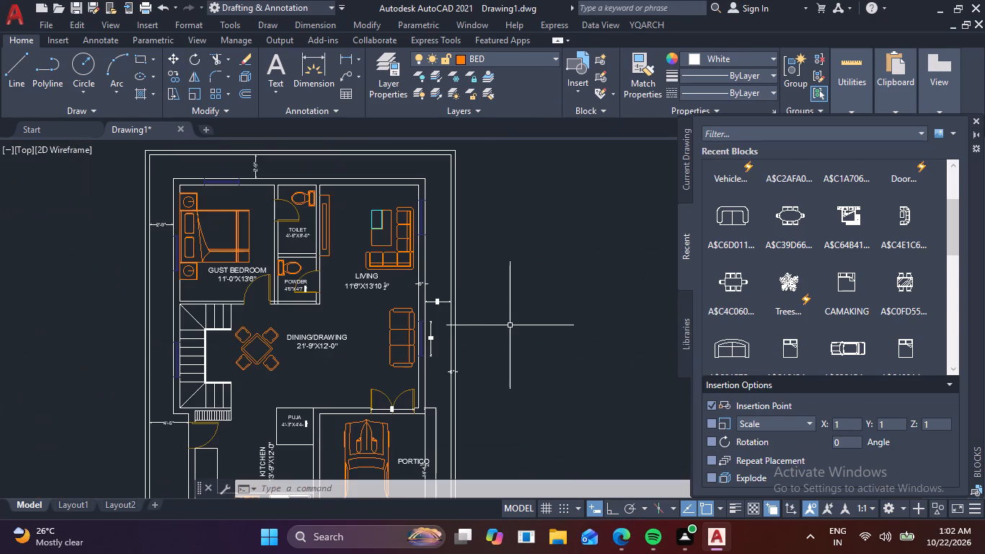
Close the Blocks palette.
scroll(838, 248, "down", 1)
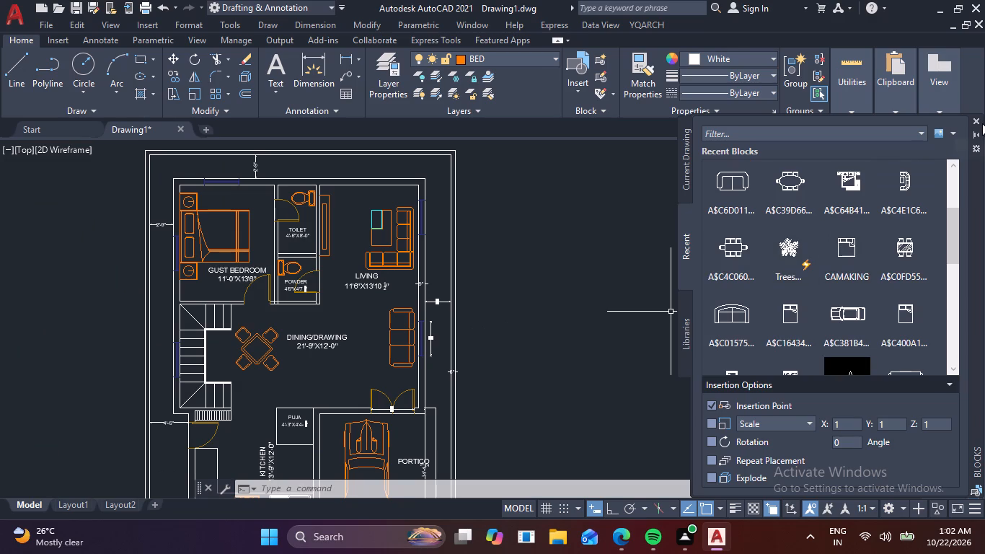
left_click(979, 119)
Draw a rectangular centre table of about 2'-7" by 3'-10" between the dining/drawing room label and the three-seat sofa.
scroll(521, 286, "down", 1)
middle_click_drag(534, 353, 531, 335)
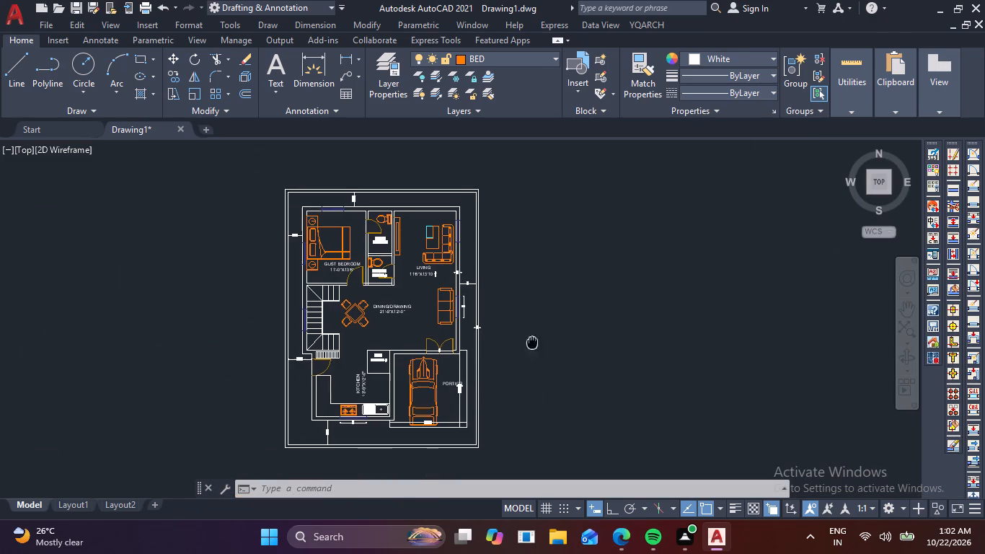
middle_click_drag(531, 335, 525, 269)
scroll(380, 331, "up", 2)
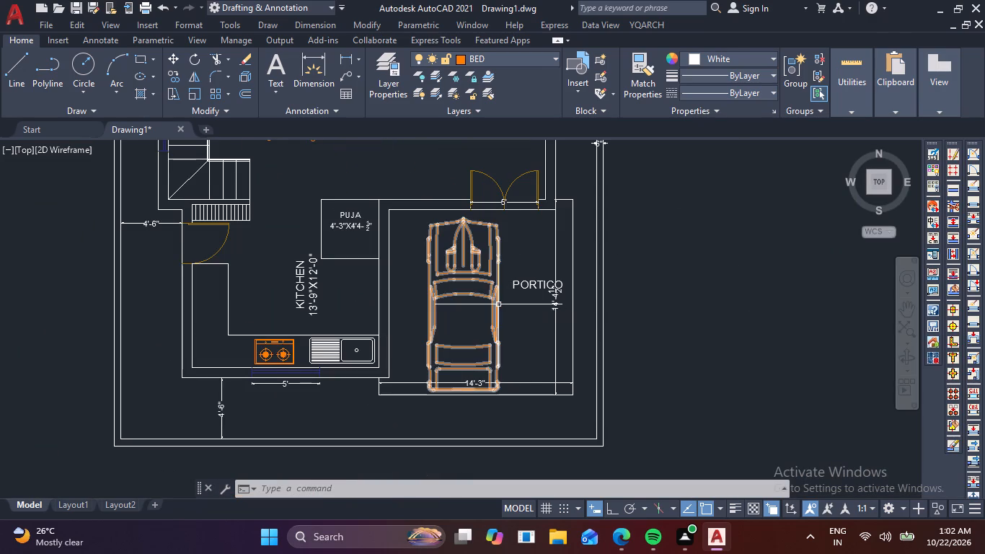
middle_click_drag(501, 312, 447, 445)
middle_click_drag(448, 330, 423, 453)
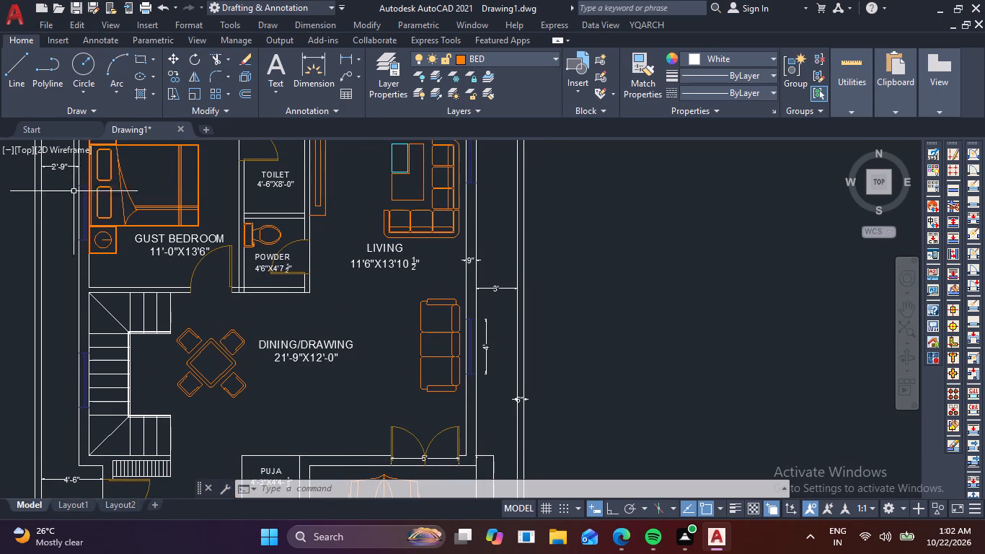
left_click(143, 57)
scroll(416, 312, "up", 2)
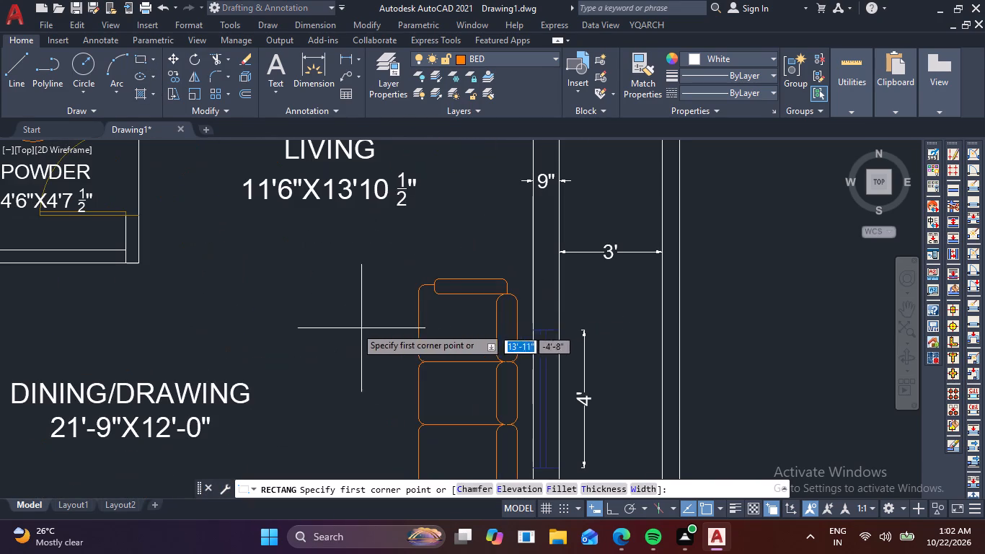
left_click(291, 345)
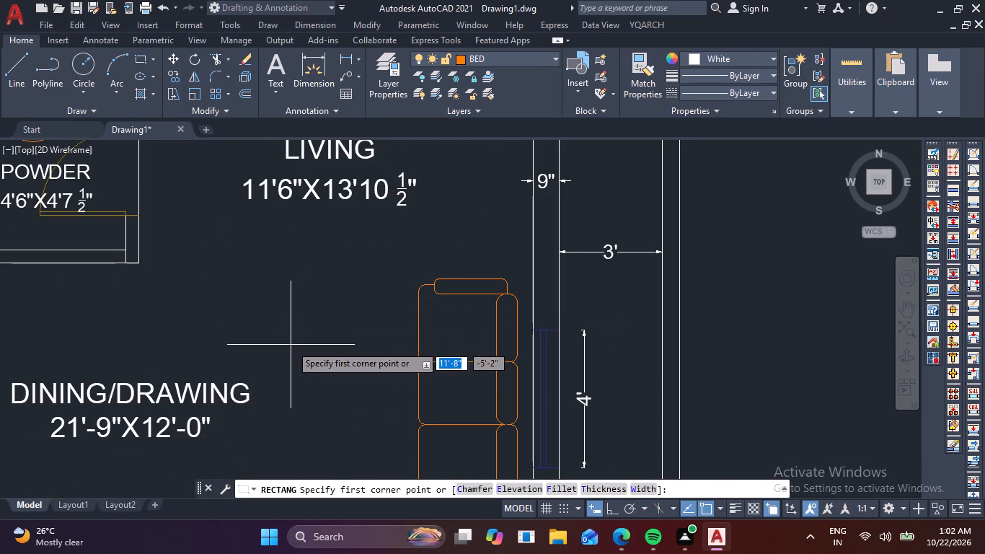
middle_click_drag(376, 454, 379, 300)
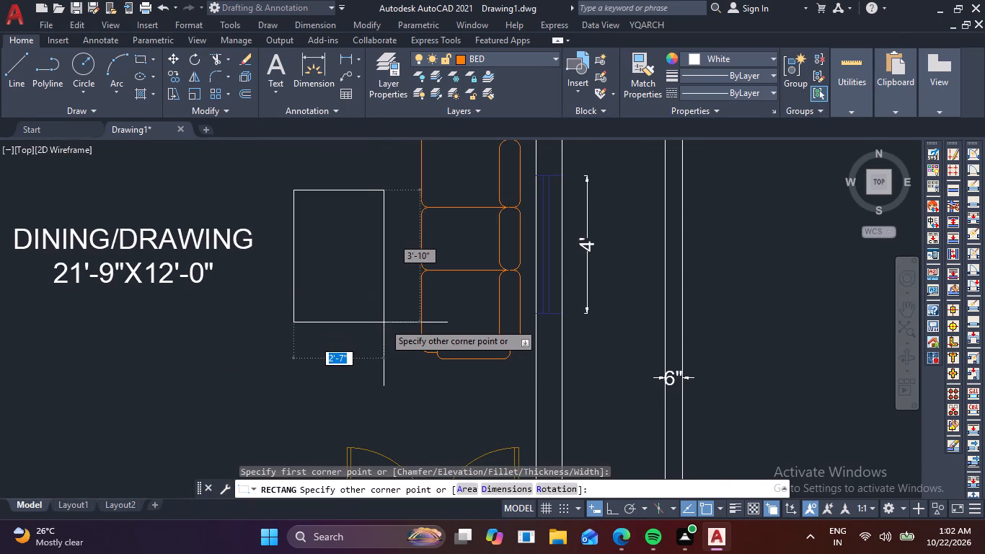
left_click(384, 322)
scroll(459, 299, "down", 3)
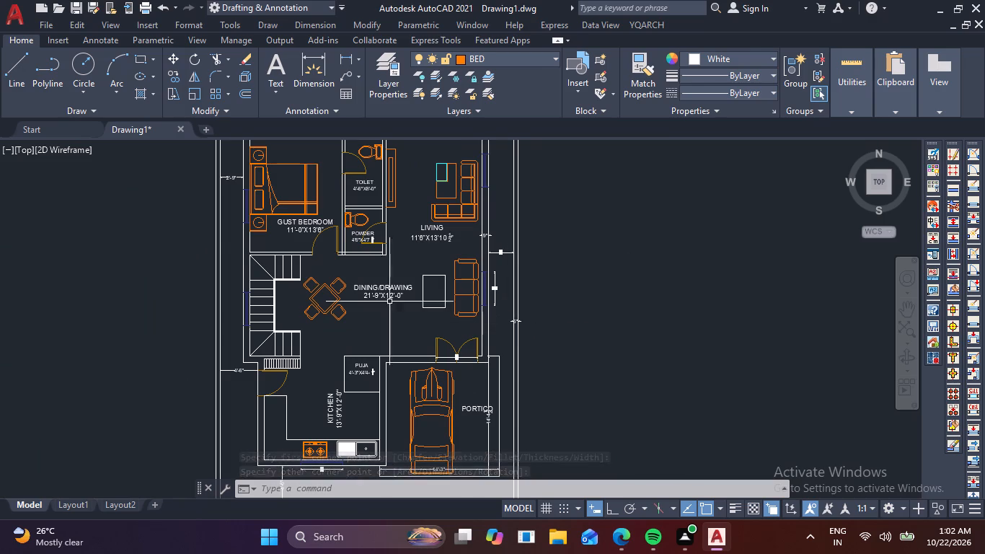
Set the object colour to 69,84,165 and draw a line across the toilet's outer wall thickness, near the guest bedroom partition.
middle_click_drag(356, 292, 358, 488)
scroll(343, 292, "up", 2)
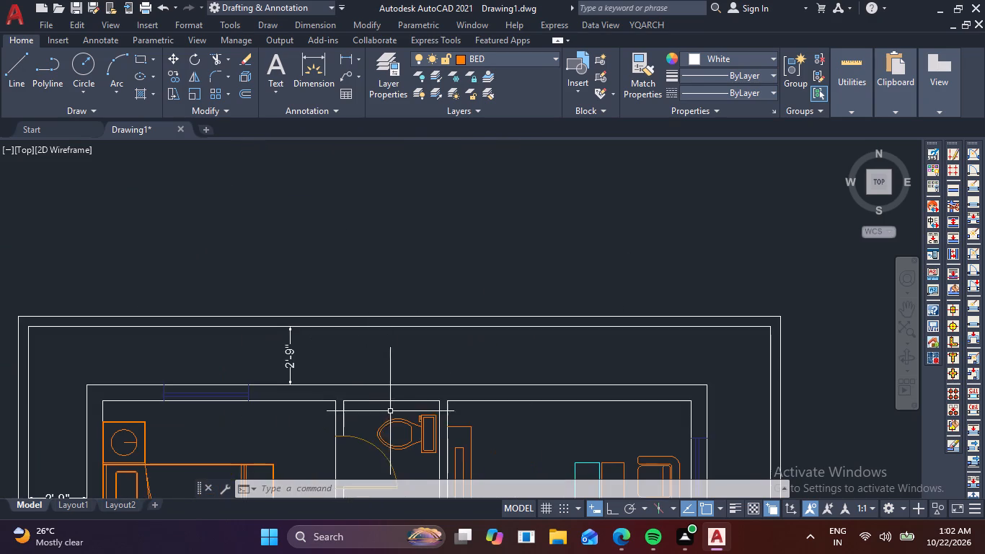
middle_click_drag(389, 411, 384, 342)
scroll(379, 326, "up", 2)
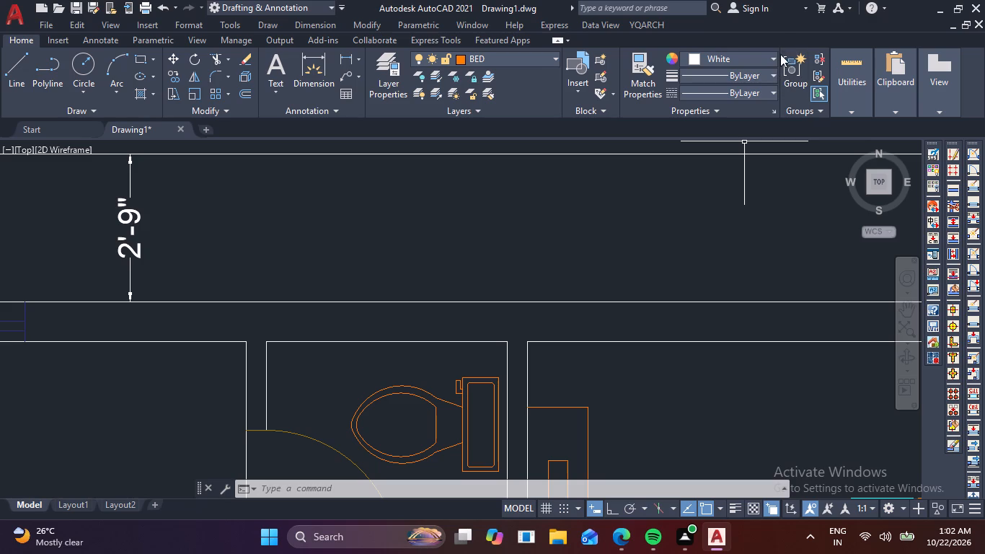
left_click(777, 50)
left_click(770, 61)
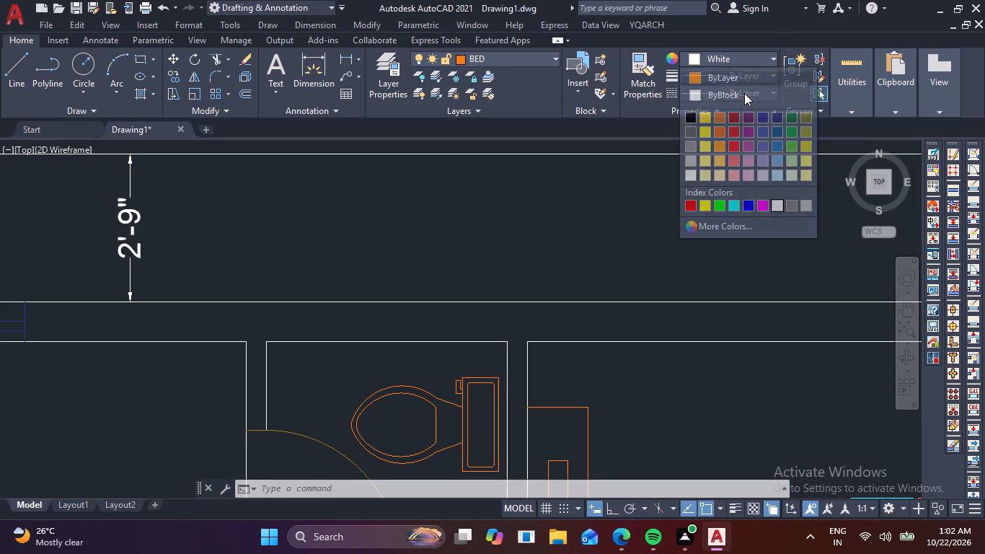
left_click(761, 128)
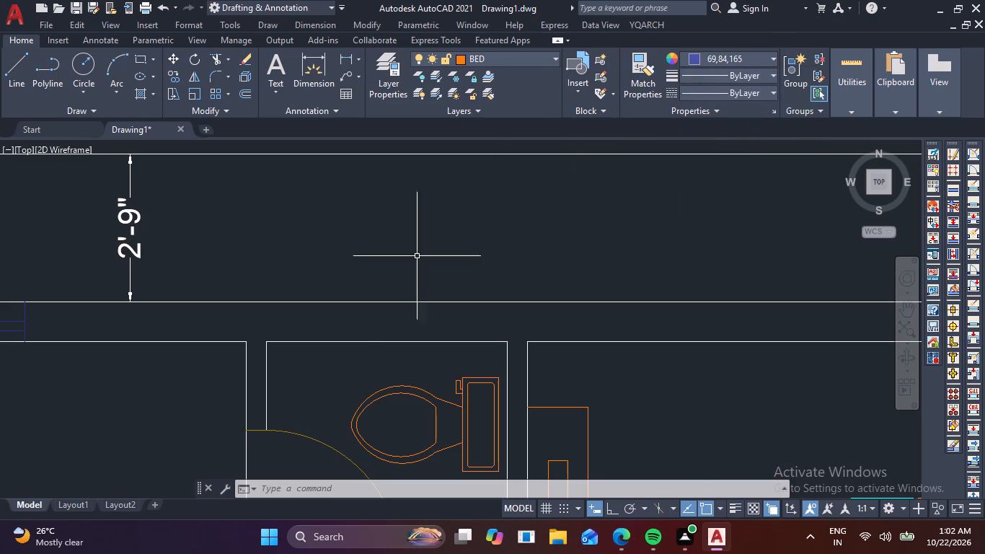
left_click(27, 73)
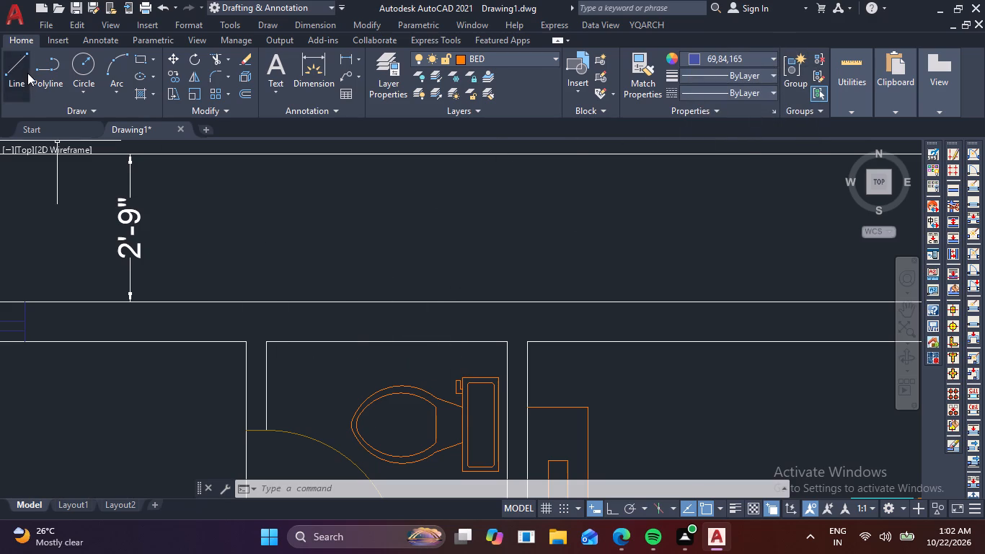
left_click(283, 302)
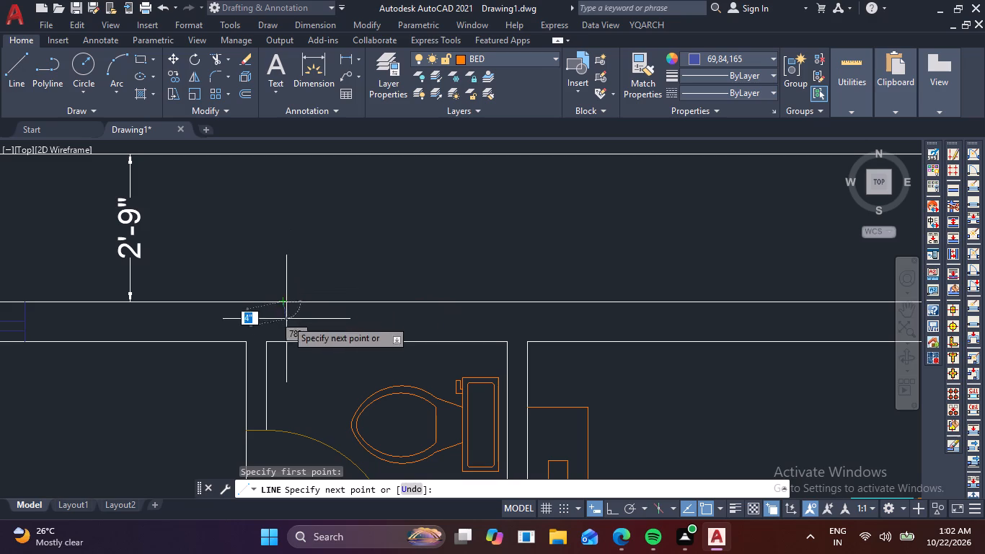
left_click(284, 340)
right_click(284, 340)
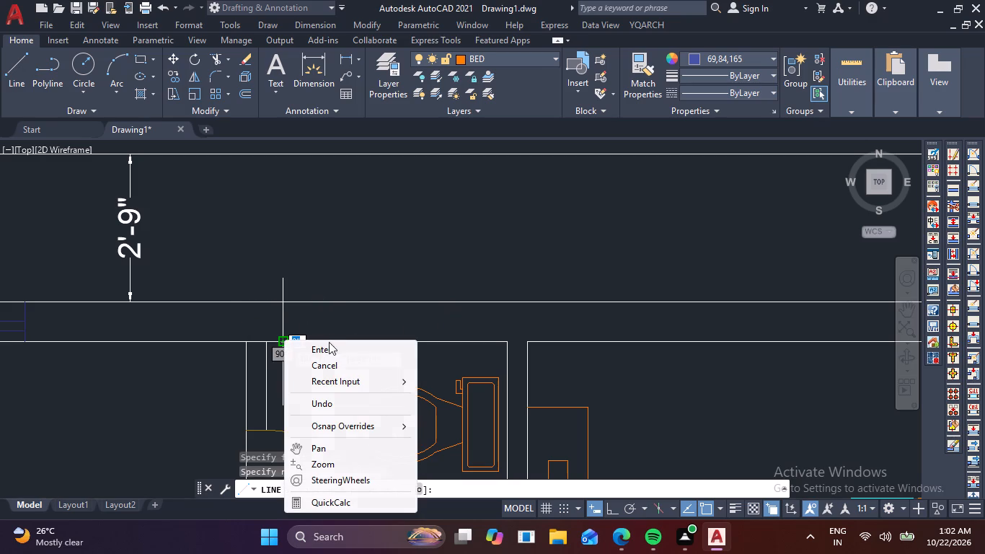
left_click(330, 366)
Draw a second line across the toilet's outer wall thickness, near the living room partition, as the opening's other side.
right_click(460, 326)
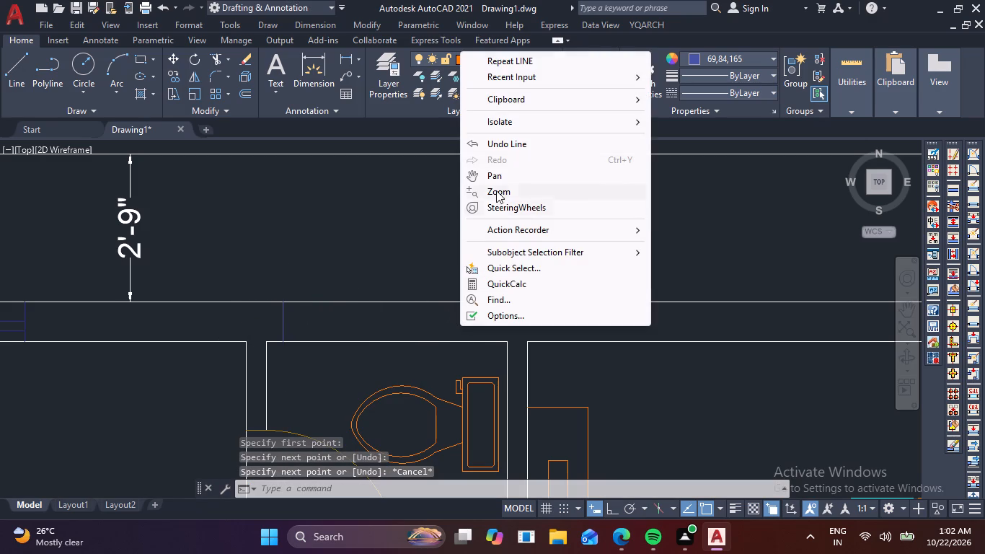
left_click(528, 63)
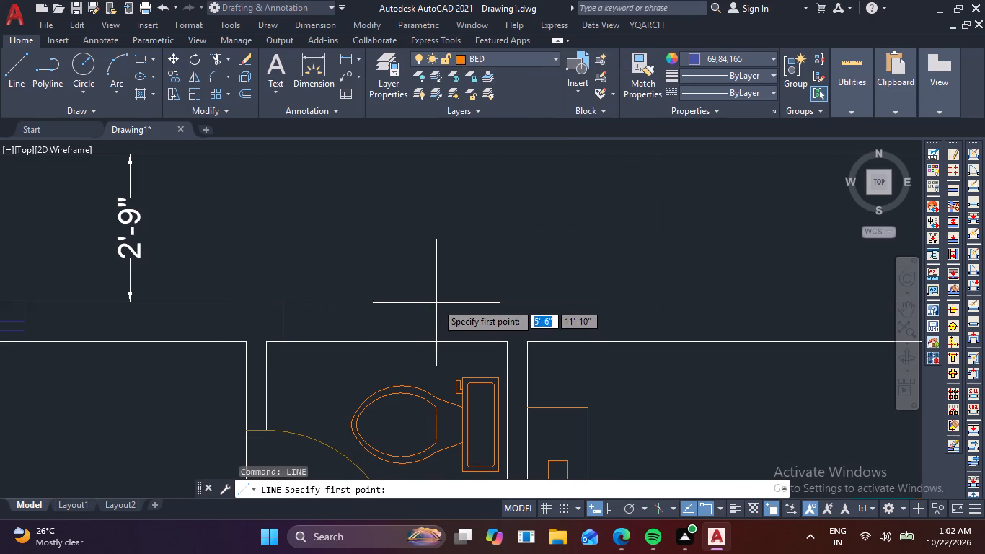
left_click(459, 301)
left_click(459, 340)
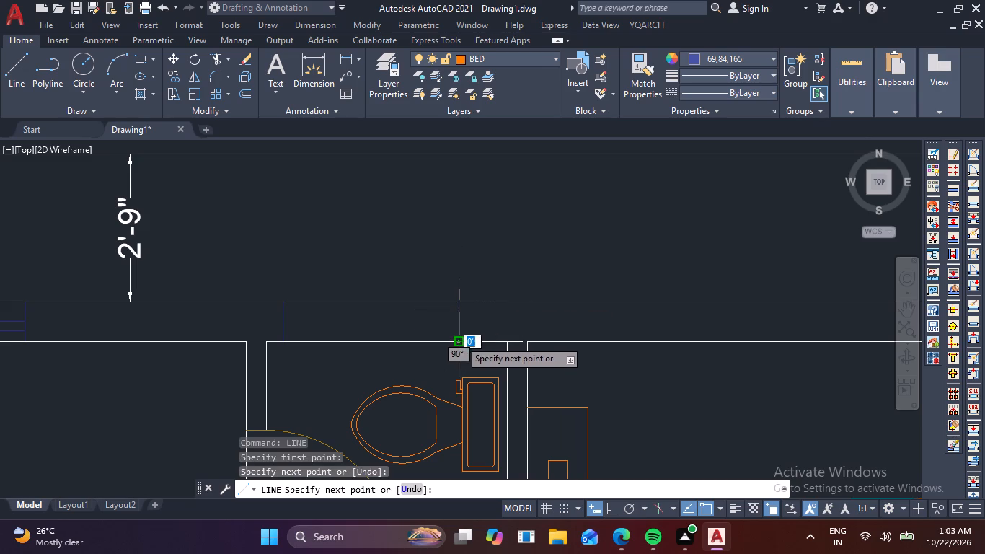
right_click(461, 339)
left_click(505, 364)
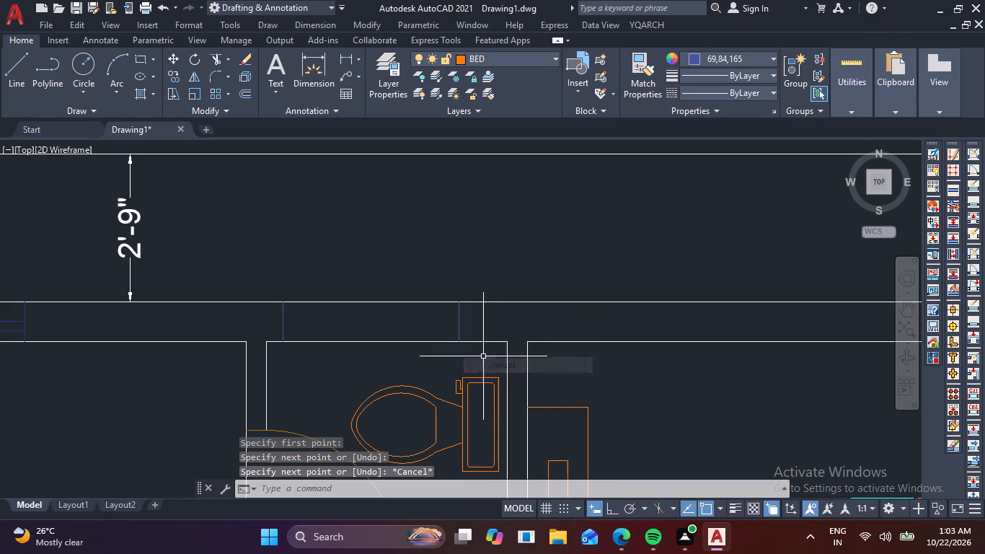
Draw a line along the middle of the toilet's outer wall, joining the midpoints of the two opening side lines.
right_click(467, 323)
left_click(521, 62)
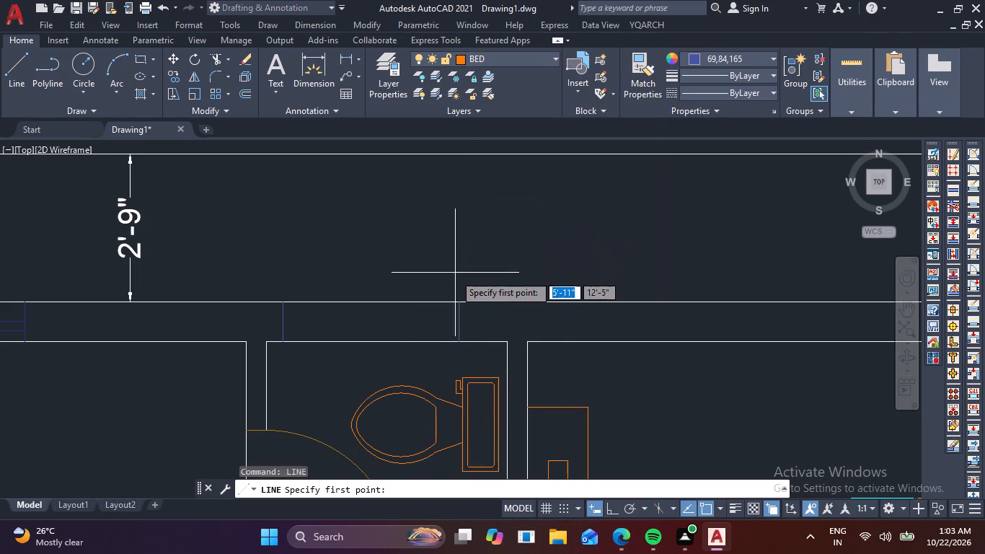
left_click(457, 320)
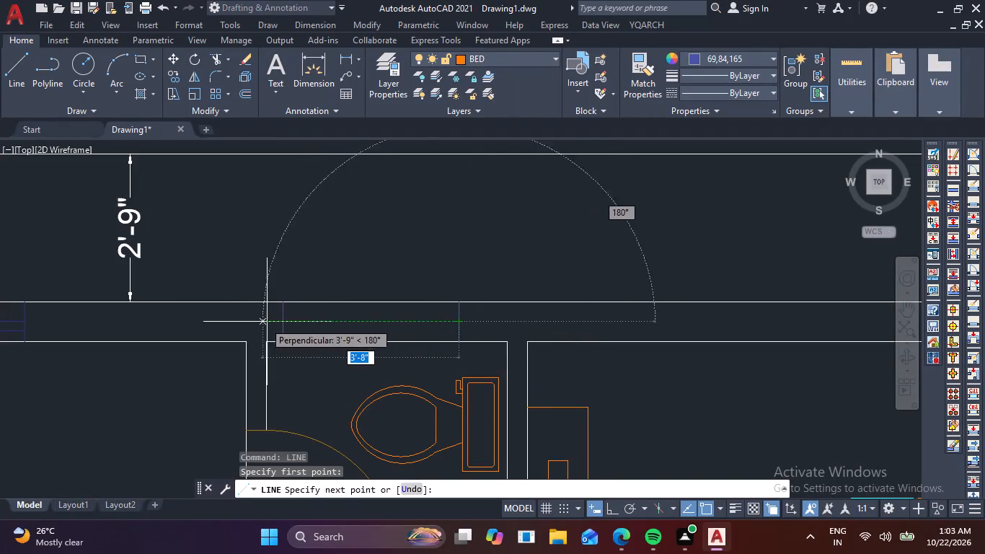
left_click(286, 321)
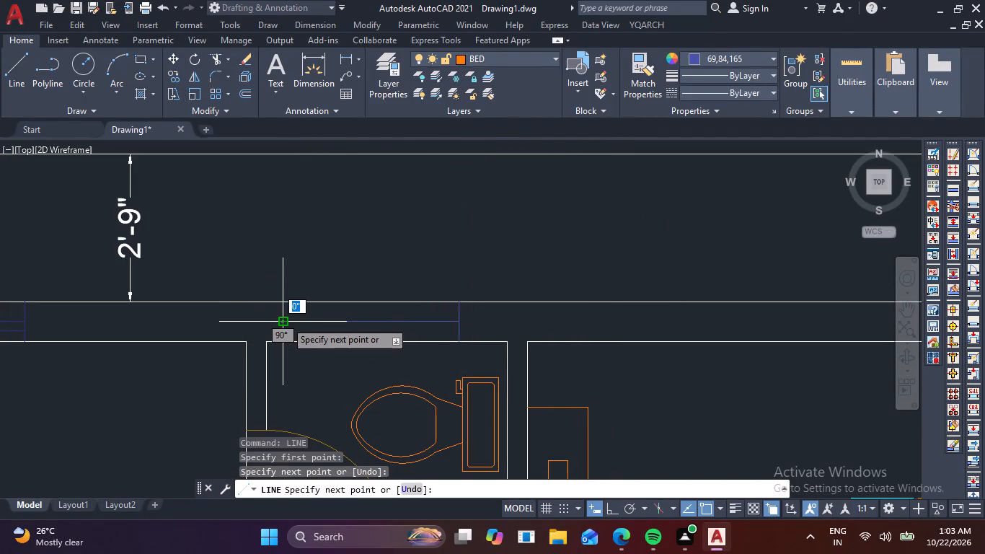
right_click(286, 321)
left_click(350, 342)
scroll(331, 333, "down", 2)
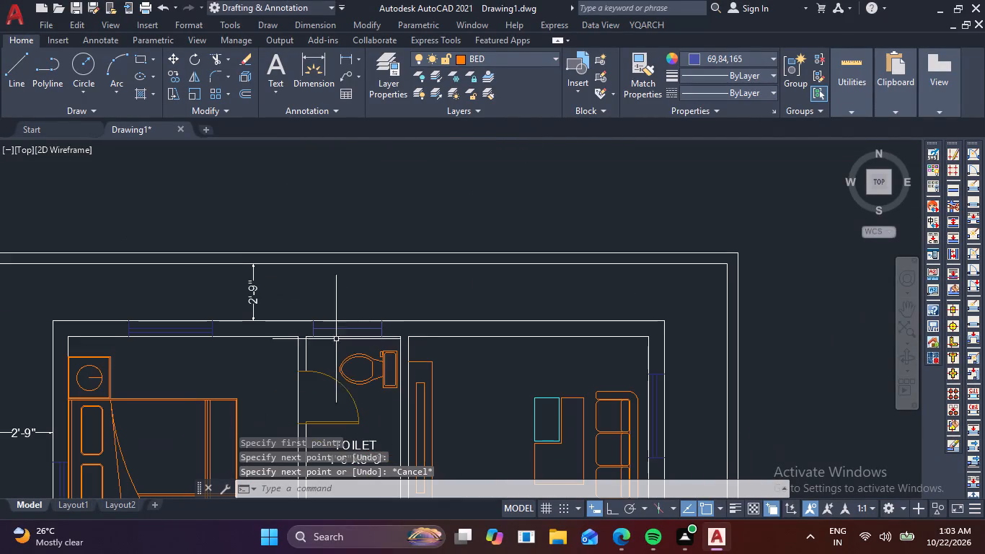
scroll(344, 332, "up", 2)
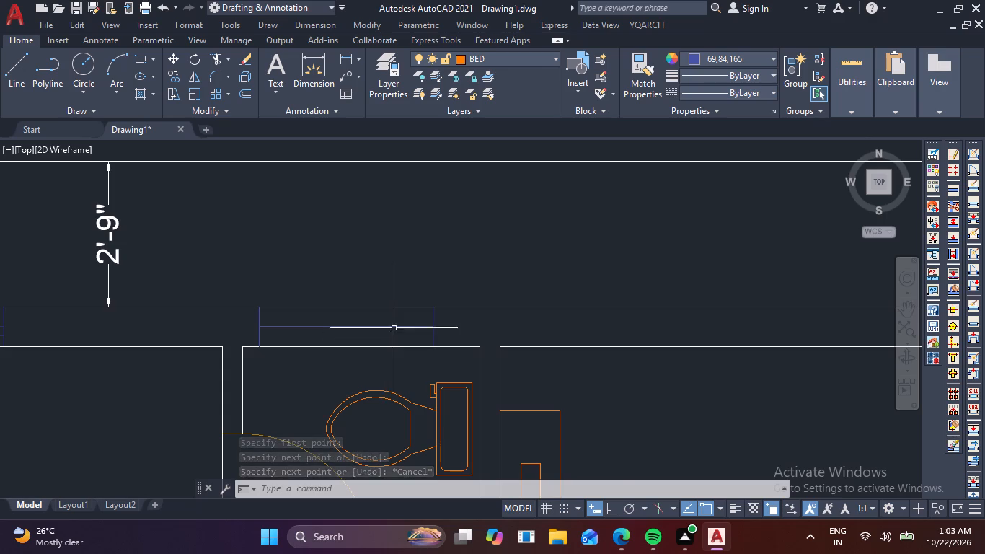
scroll(394, 327, "down", 3)
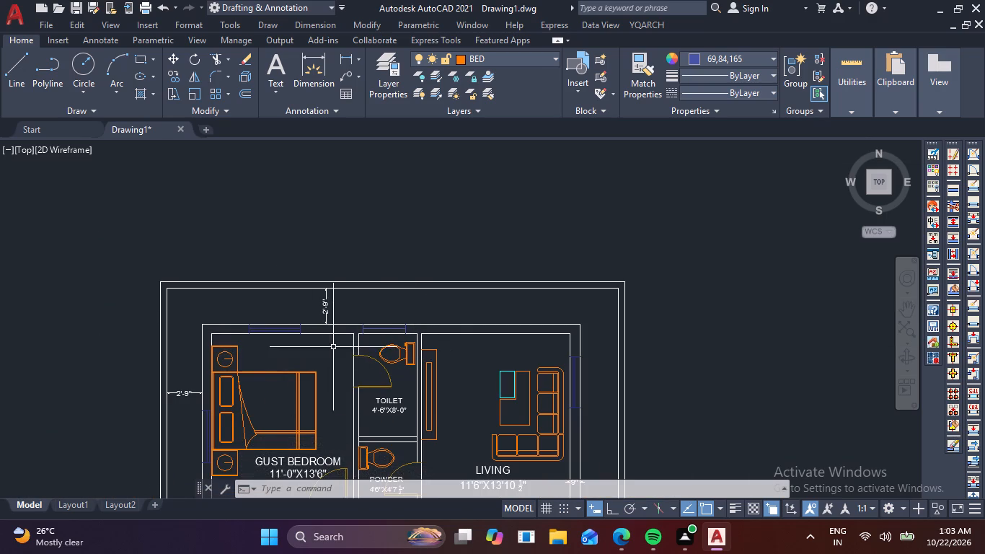
Copy the toilet's room label to just outside the toilet's outer wall, beside the ventilator.
left_click(382, 406)
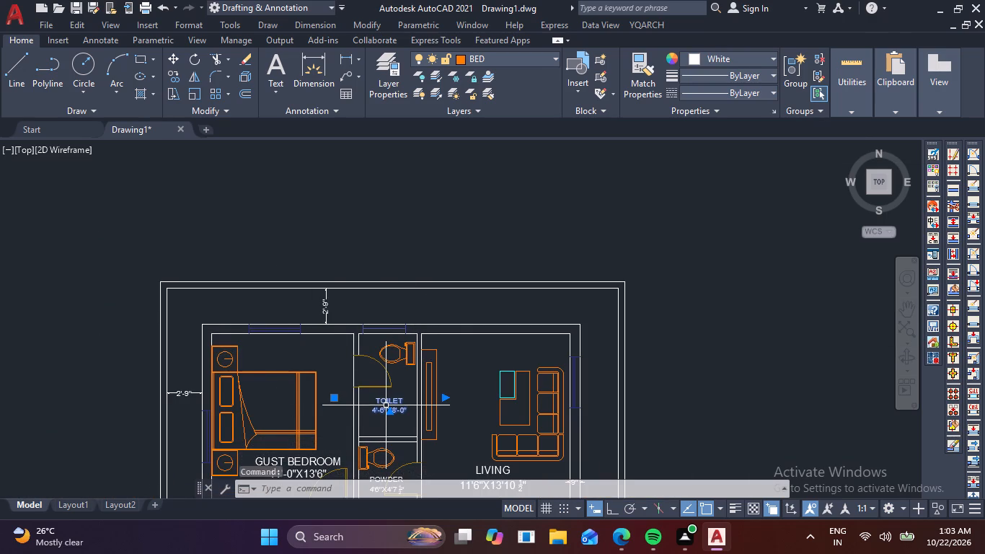
right_click(386, 405)
left_click(464, 172)
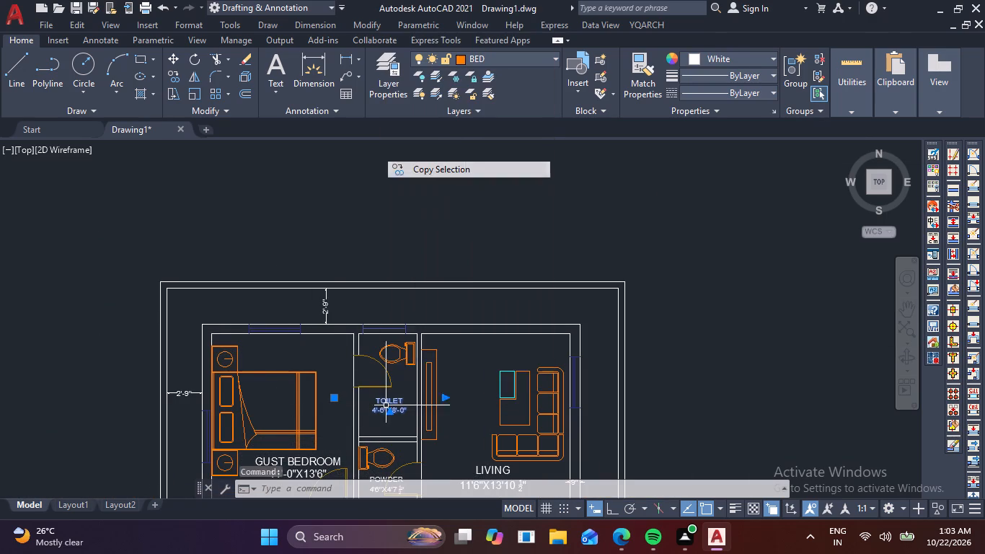
left_click(391, 413)
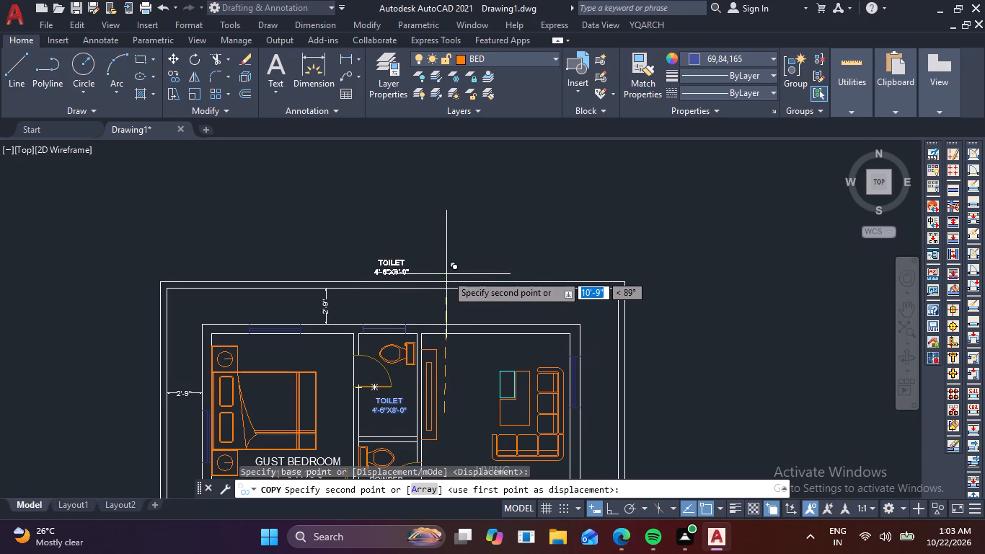
scroll(425, 327, "up", 3)
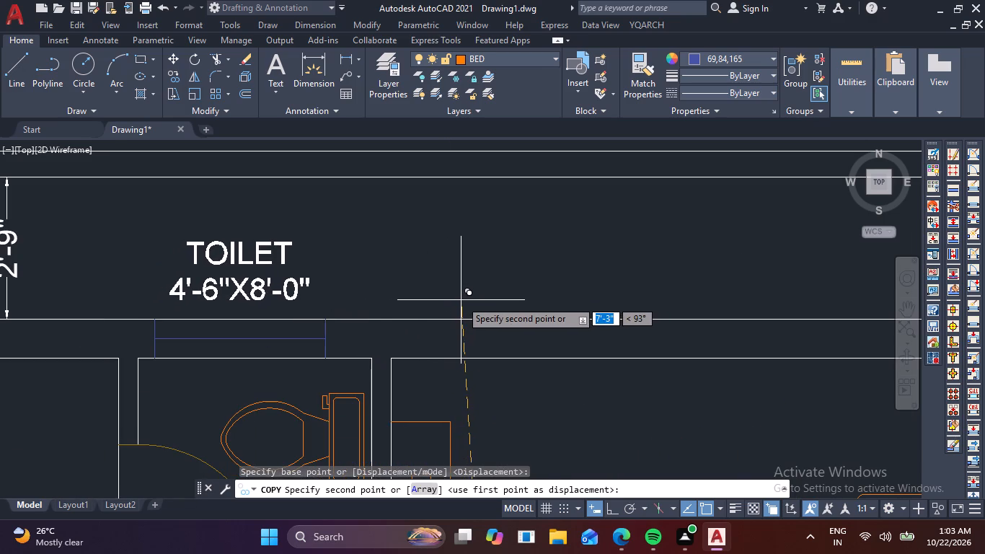
left_click(461, 300)
right_click(278, 324)
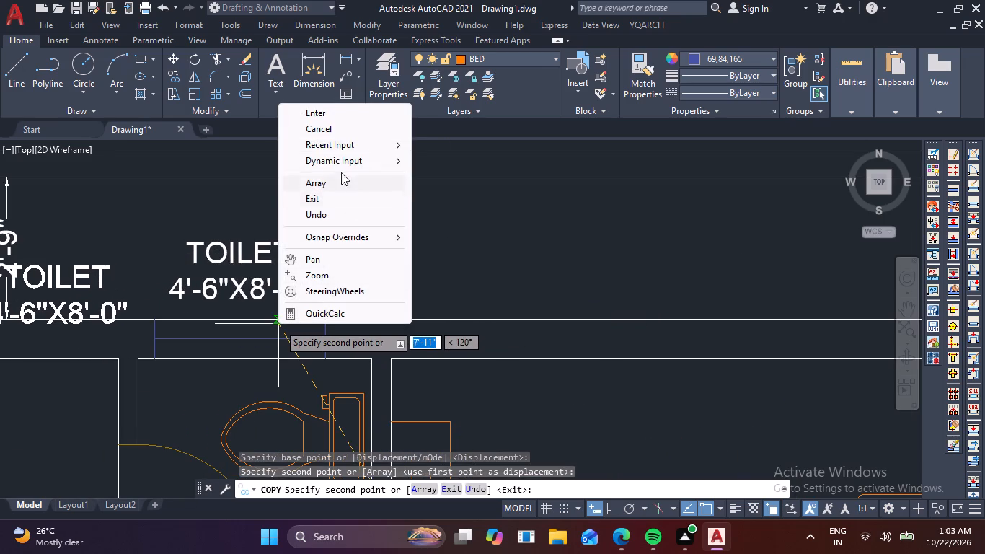
left_click(334, 130)
Replace the copied label's text with V and narrow its text frame to fit the single letter.
double_click(295, 286)
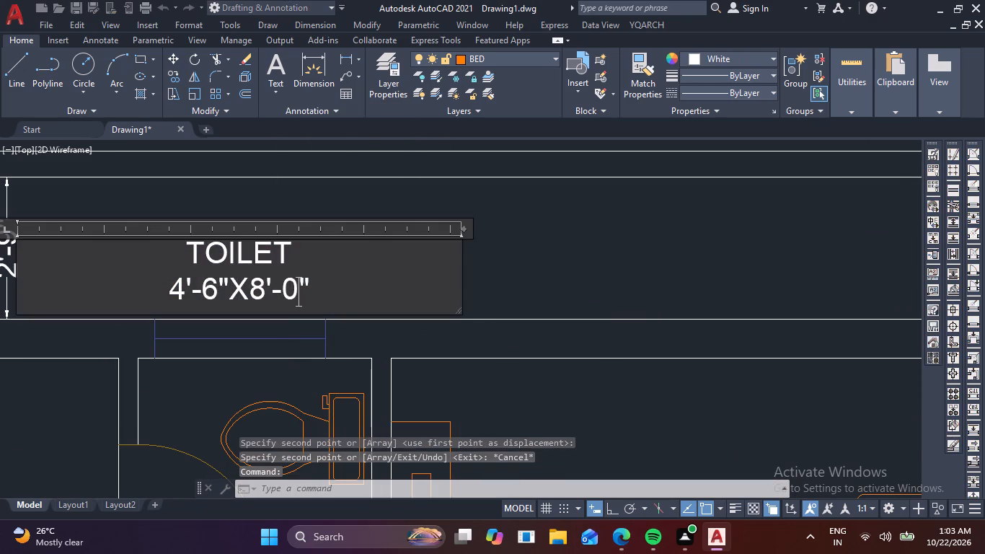
left_click(315, 286)
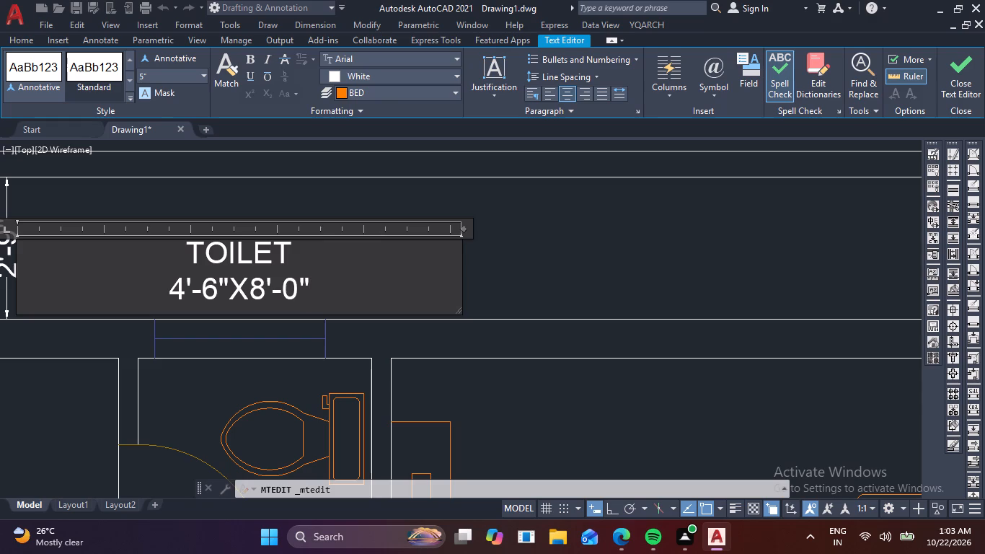
key("BackSpace")
key("BackSpace")
key("BackSpace")
key("BackSpace")
key("BackSpace")
key("BackSpace")
key("BackSpace")
key("BackSpace")
key("BackSpace")
key("BackSpace")
key("BackSpace")
key("BackSpace")
key("BackSpace")
key("BackSpace")
key("BackSpace")
key("BackSpace")
key("BackSpace")
key("BackSpace")
key("BackSpace")
key("BackSpace")
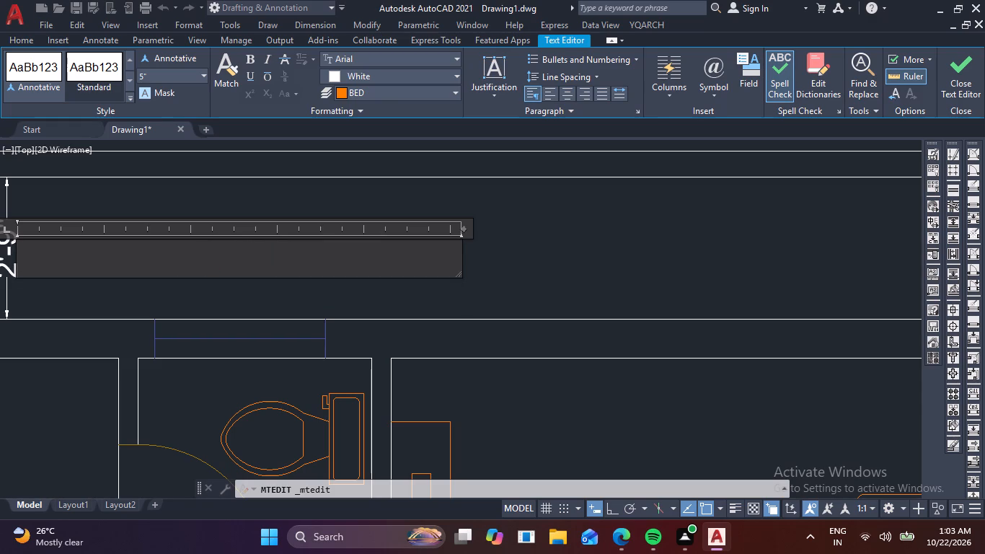
key("v")
left_click_drag(464, 229, 387, 245)
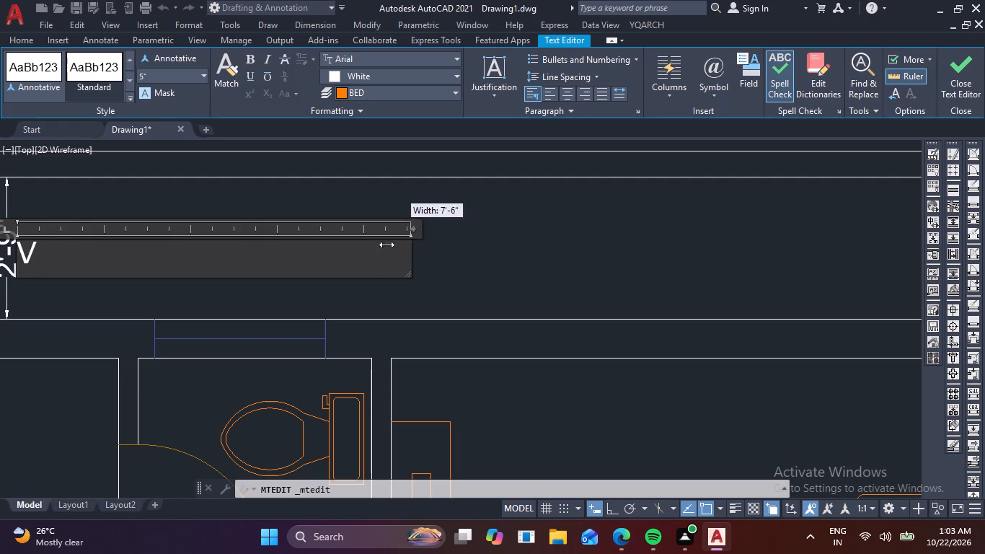
left_click_drag(387, 245, 53, 264)
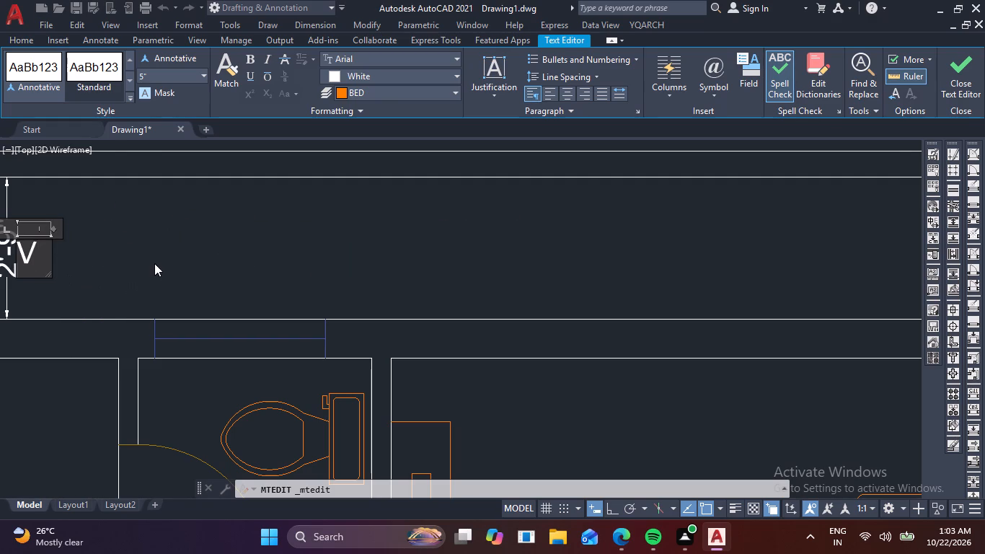
left_click(154, 263)
Move the V label to just outside the toilet ventilator, near the middle of the opening.
left_click(29, 252)
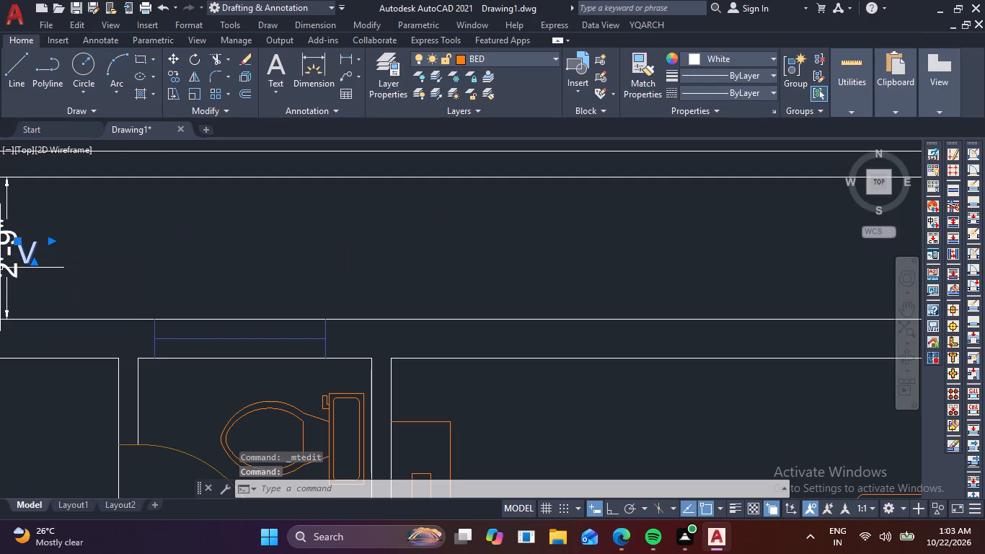
right_click(20, 256)
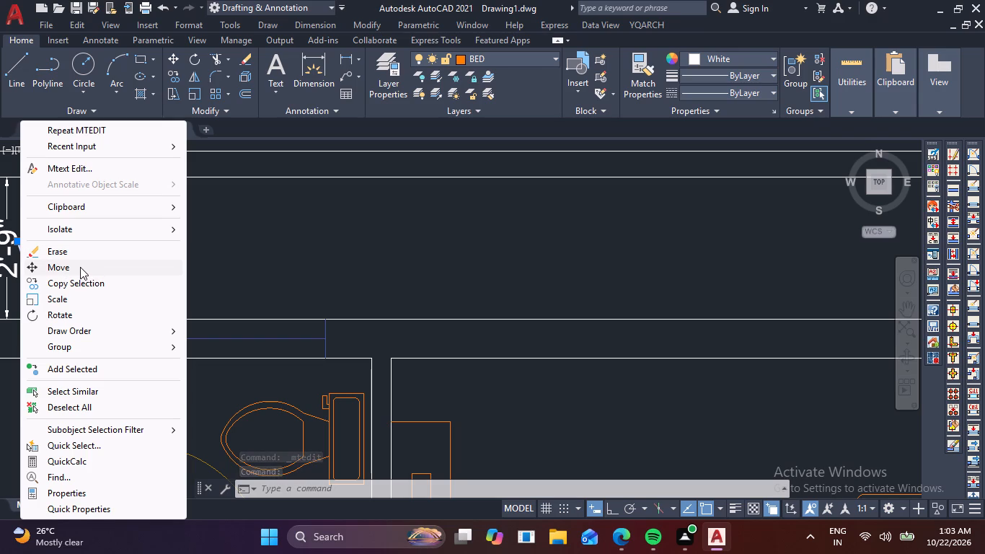
left_click(89, 268)
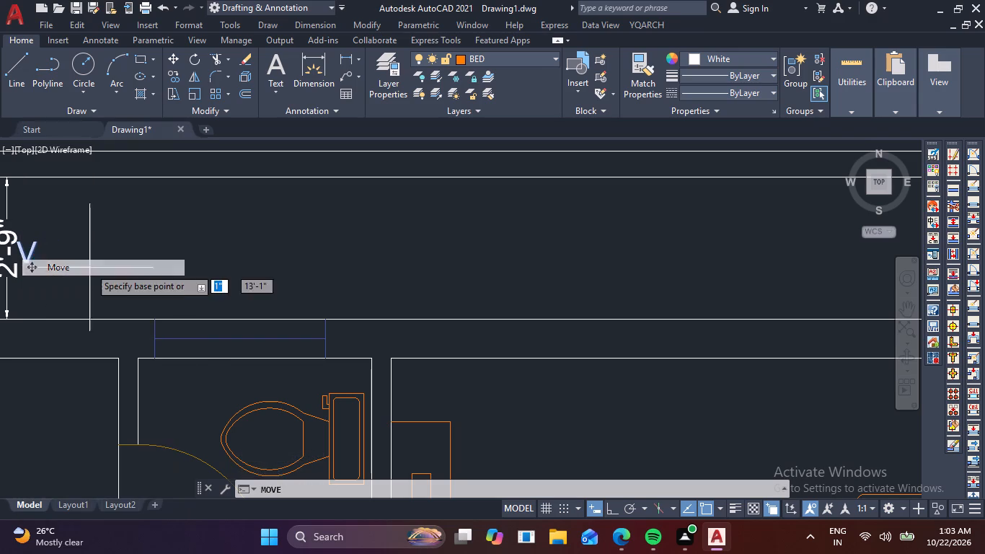
left_click(21, 252)
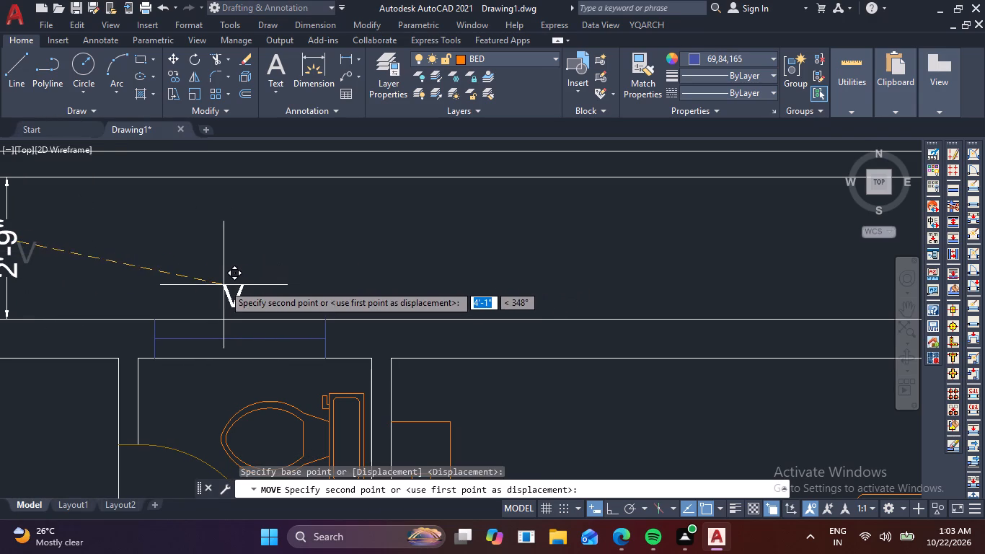
left_click(230, 280)
double_click(236, 289)
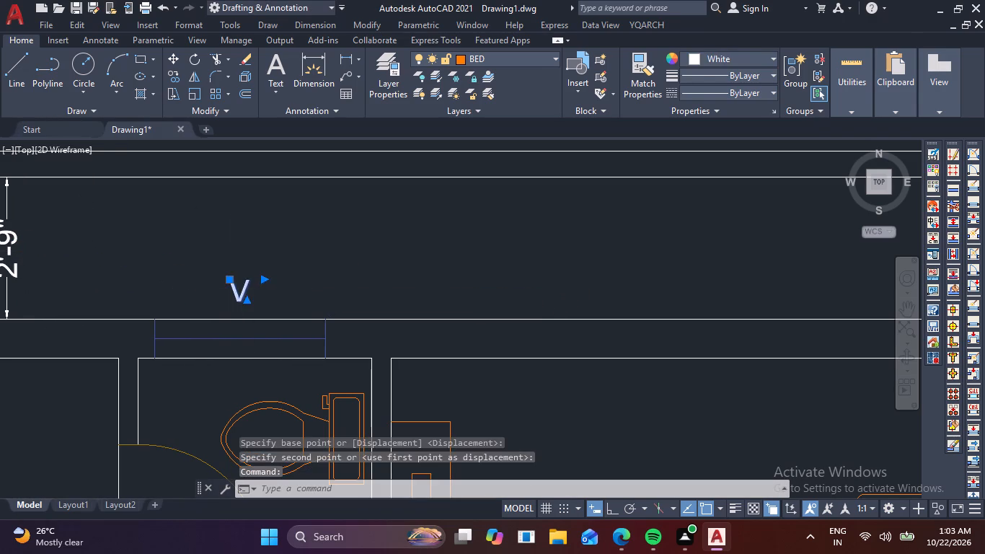
left_click(303, 260)
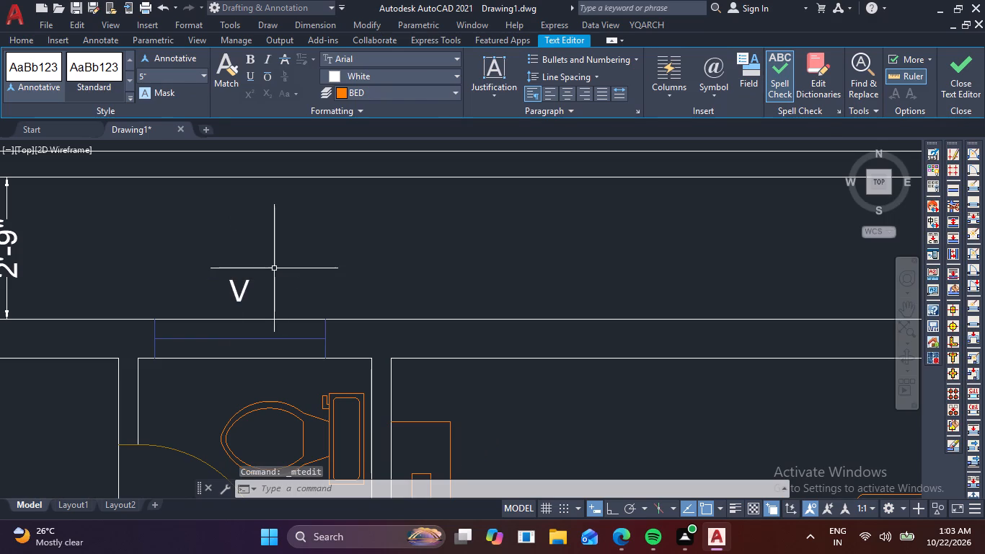
Copy the V label to the outer side of the living room window, near its middle.
left_click(232, 297)
left_click(244, 294)
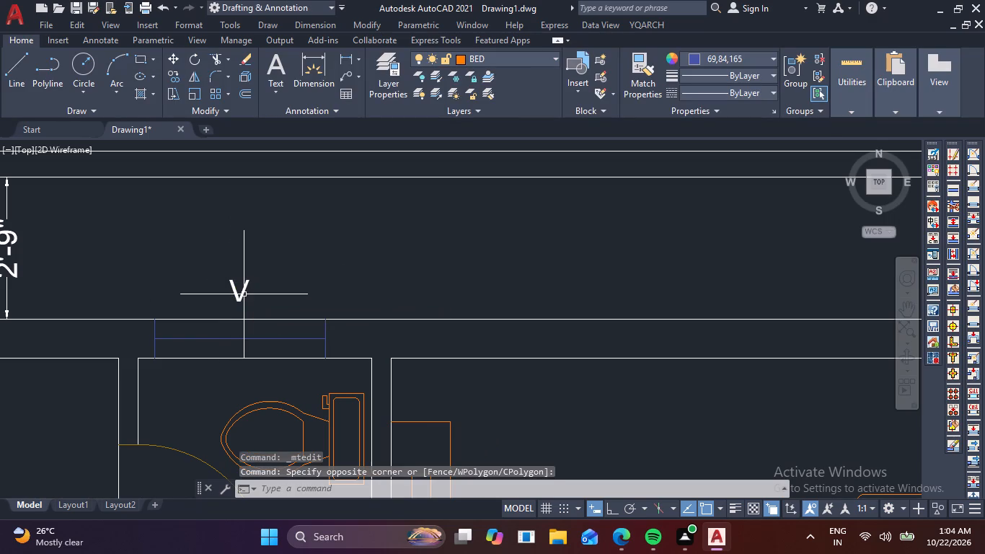
left_click(243, 294)
right_click(243, 294)
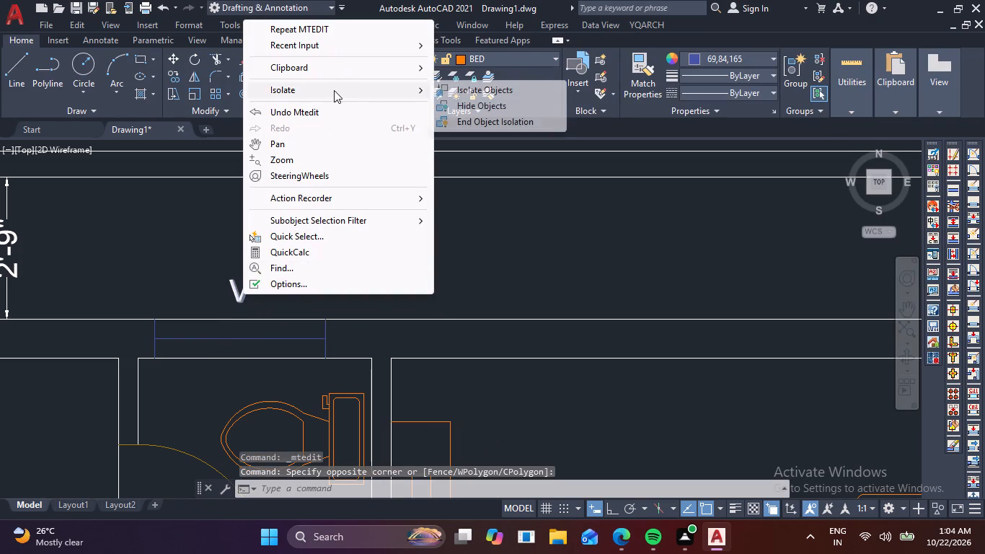
left_click(474, 201)
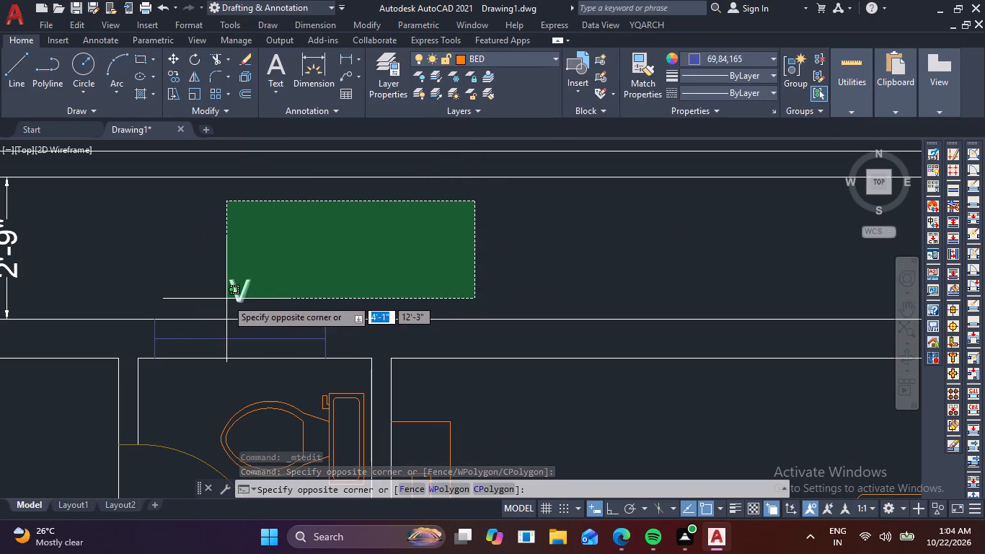
left_click(226, 299)
right_click(249, 285)
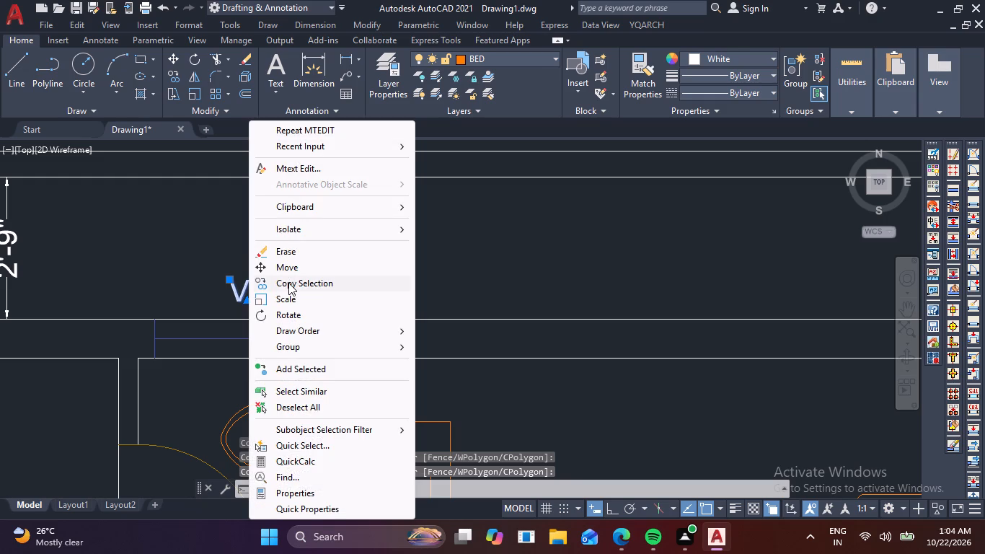
left_click(288, 283)
left_click(237, 290)
scroll(284, 258, "down", 2)
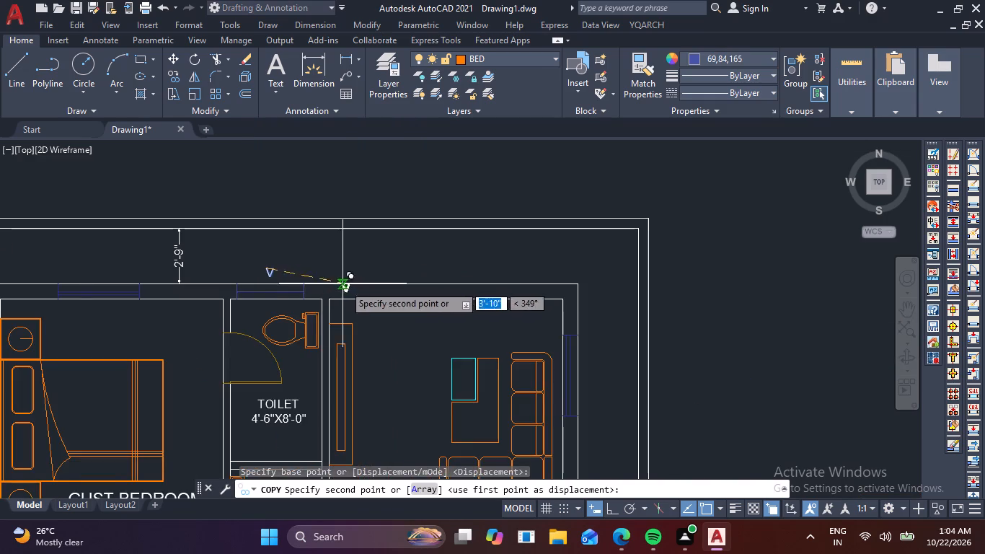
middle_click_drag(345, 286, 52, 198)
scroll(307, 302, "up", 2)
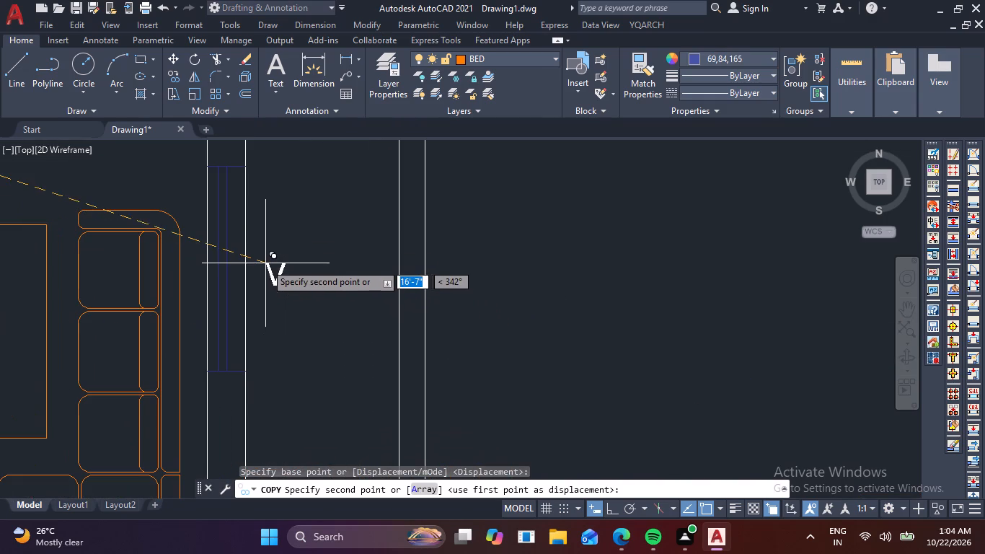
left_click(260, 258)
right_click(288, 281)
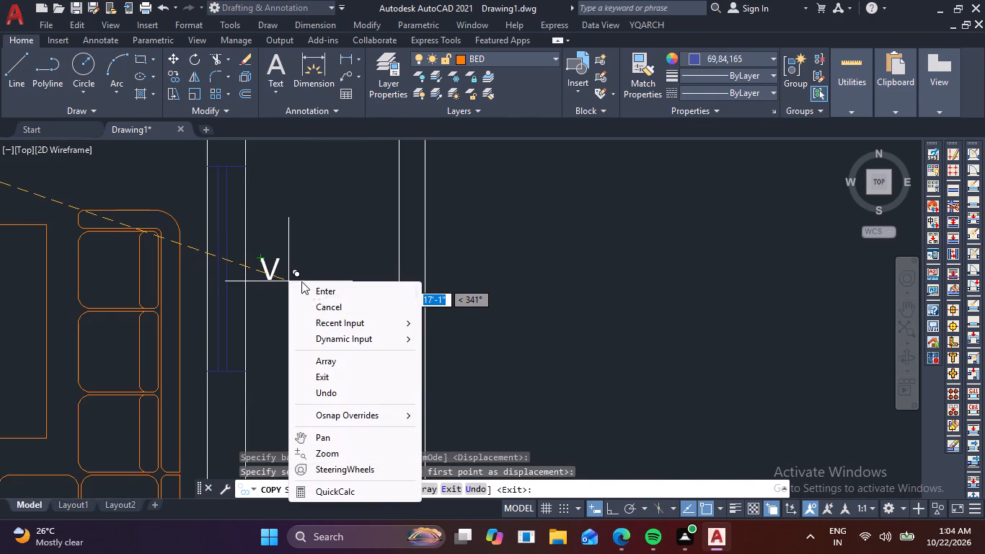
left_click(327, 312)
Change the copied label beside the living room window to W.
double_click(279, 276)
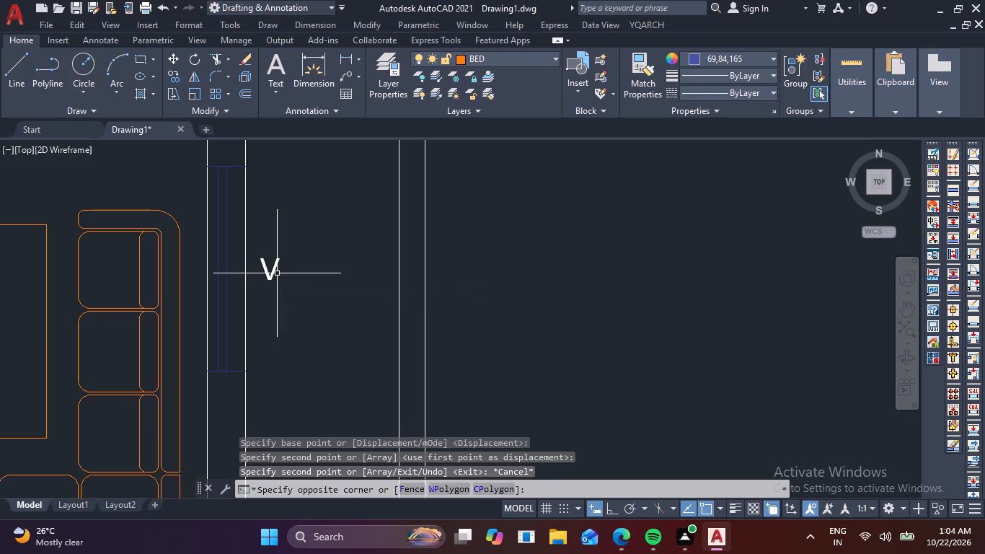
double_click(274, 271)
left_click(276, 271)
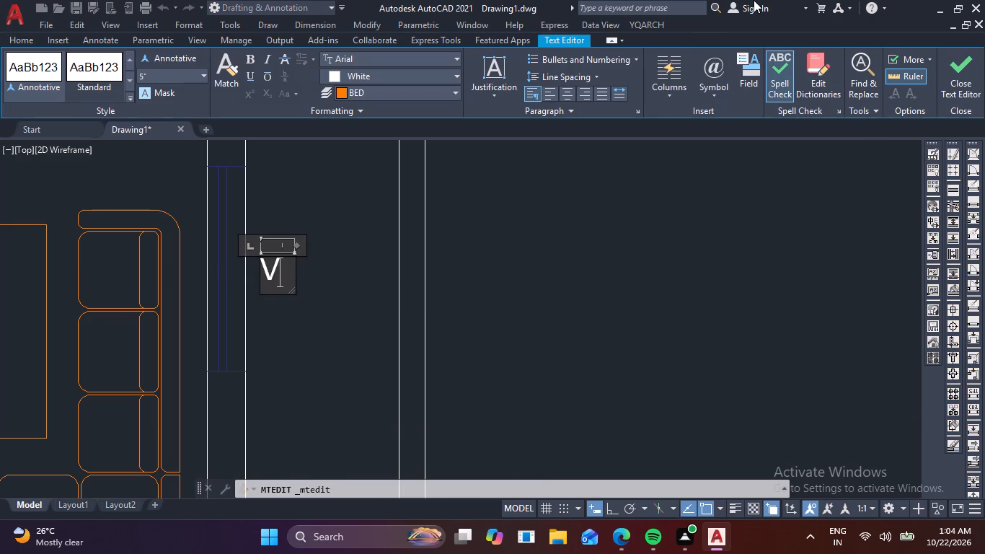
key("BackSpace")
key("w")
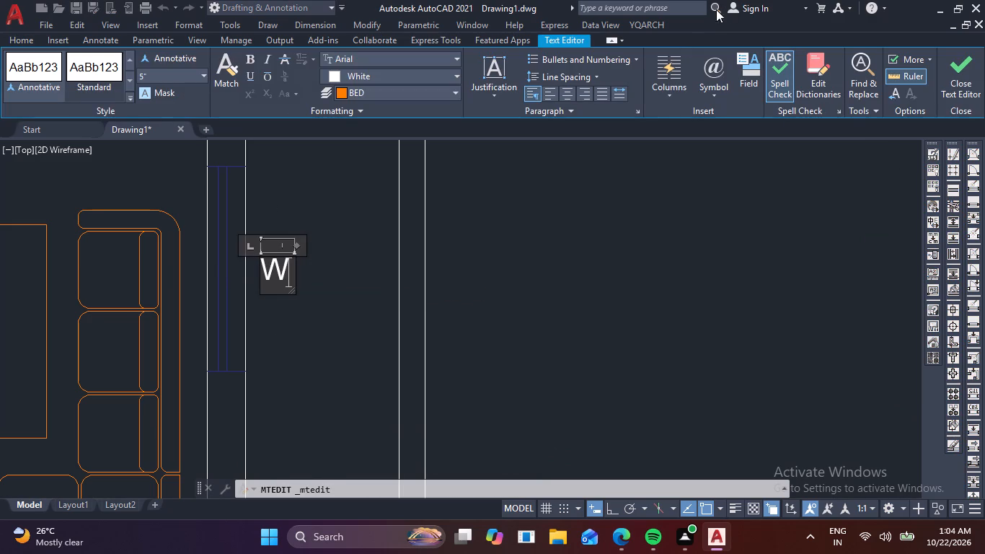
left_click(513, 227)
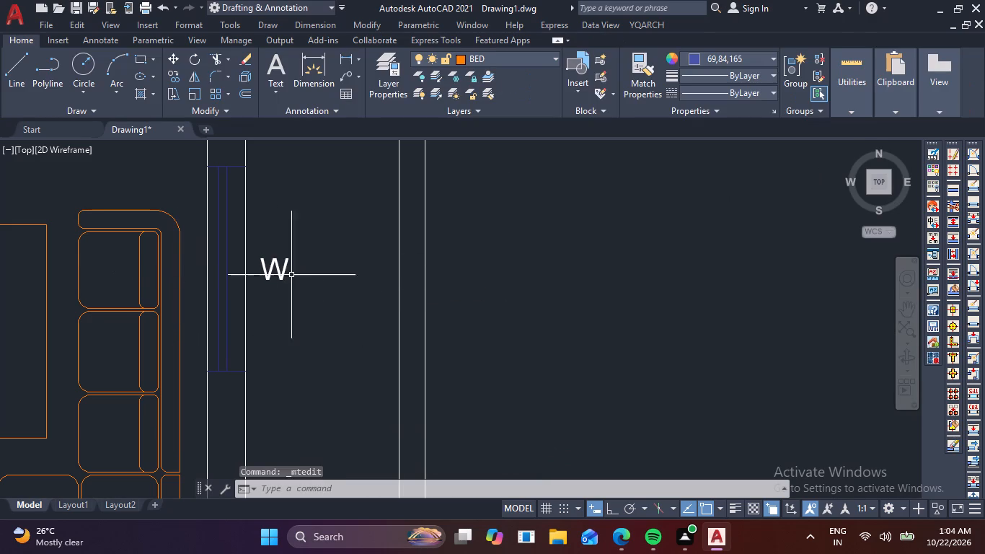
Copy the W label to the outer side of the dining/drawing room window, beside its 4' dimension.
left_click(273, 263)
right_click(273, 263)
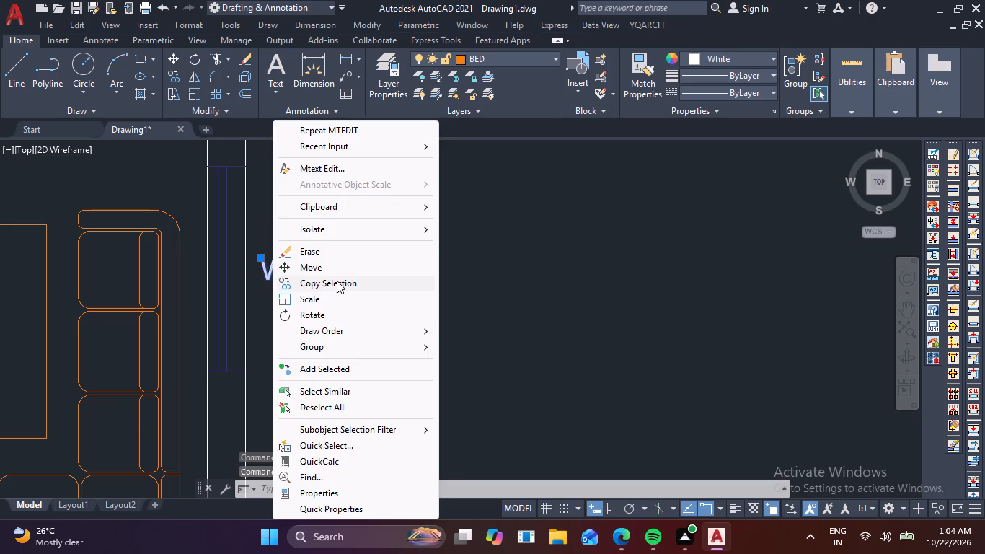
left_click(337, 281)
left_click(280, 271)
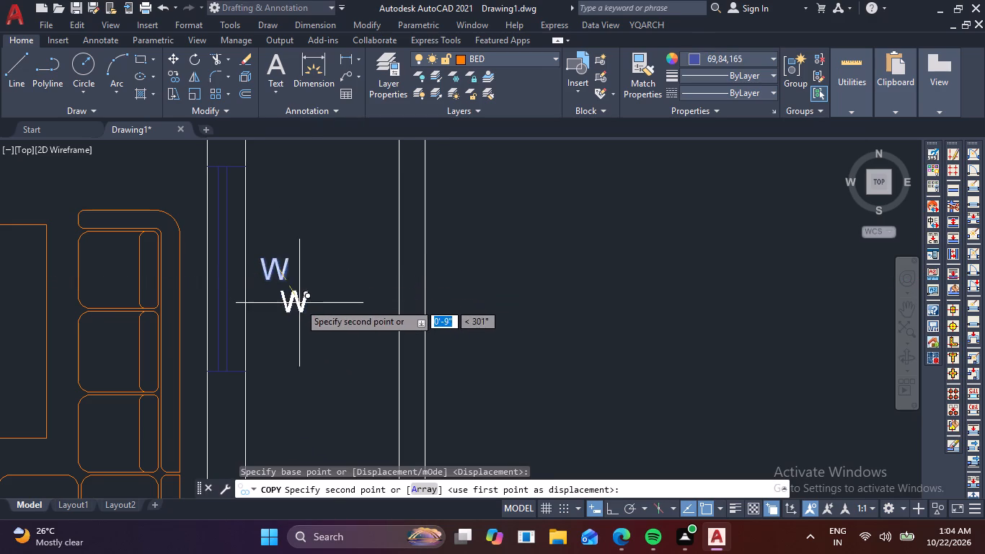
scroll(295, 366, "down", 1)
middle_click_drag(296, 371, 307, 213)
scroll(324, 204, "down", 2)
middle_click_drag(330, 316, 314, 234)
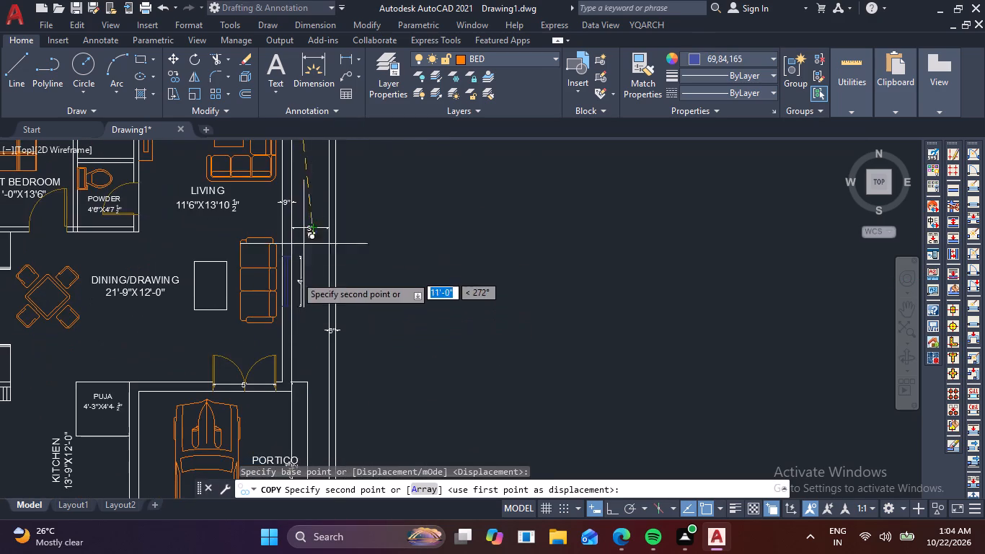
scroll(299, 289, "up", 5)
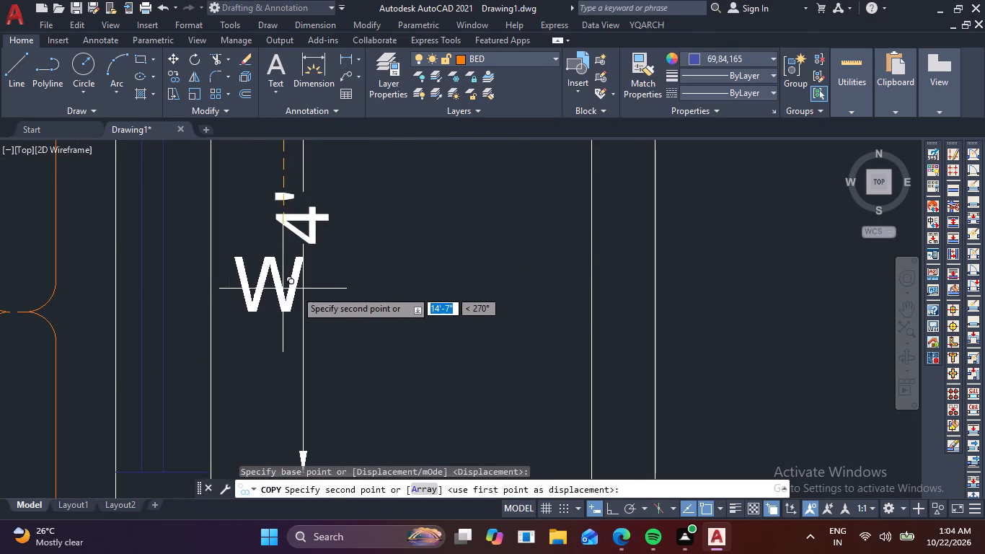
left_click(363, 291)
Copy the W label to just outside the kitchen window, beneath its 5' dimension.
scroll(422, 307, "down", 4)
middle_click_drag(410, 373, 416, 227)
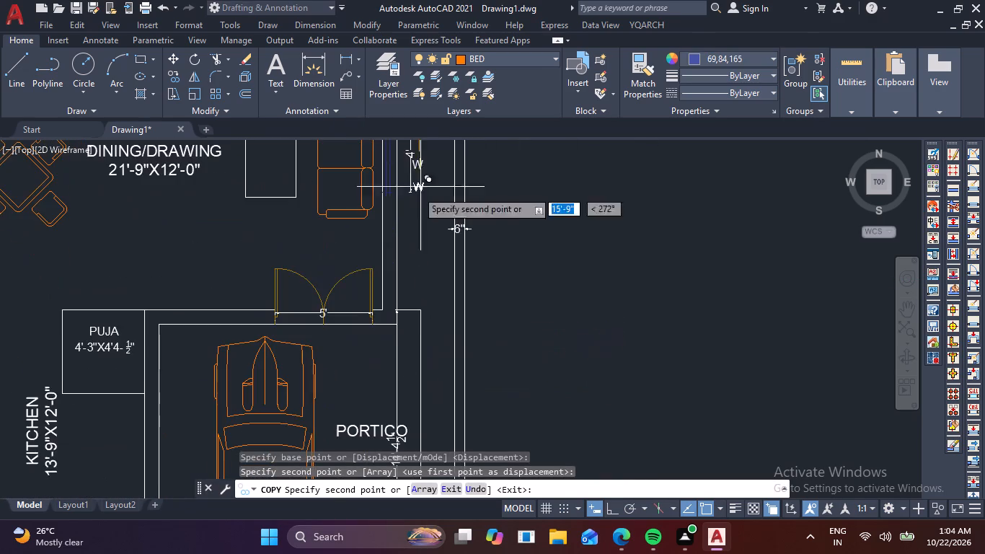
middle_click_drag(401, 346, 388, 179)
scroll(376, 208, "down", 2)
scroll(252, 315, "up", 3)
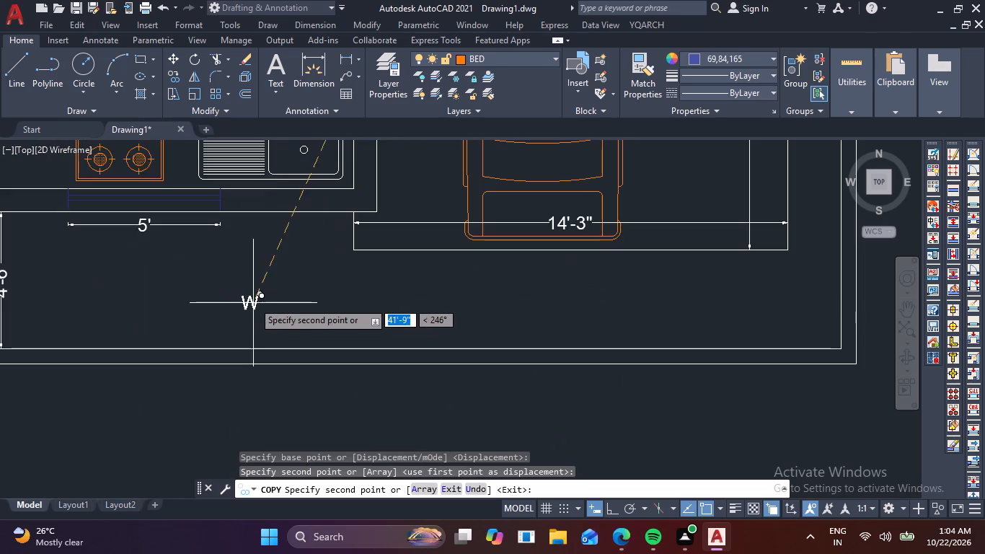
middle_click_drag(286, 296, 331, 359)
scroll(160, 329, "up", 2)
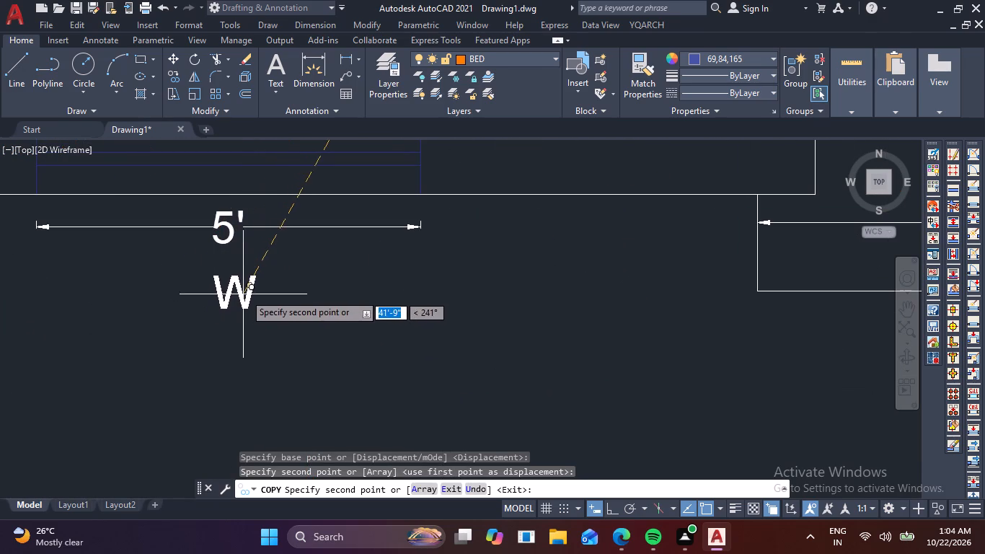
left_click(237, 284)
Copy the W label to the outer side of the staircase window, near its middle.
scroll(221, 304, "down", 4)
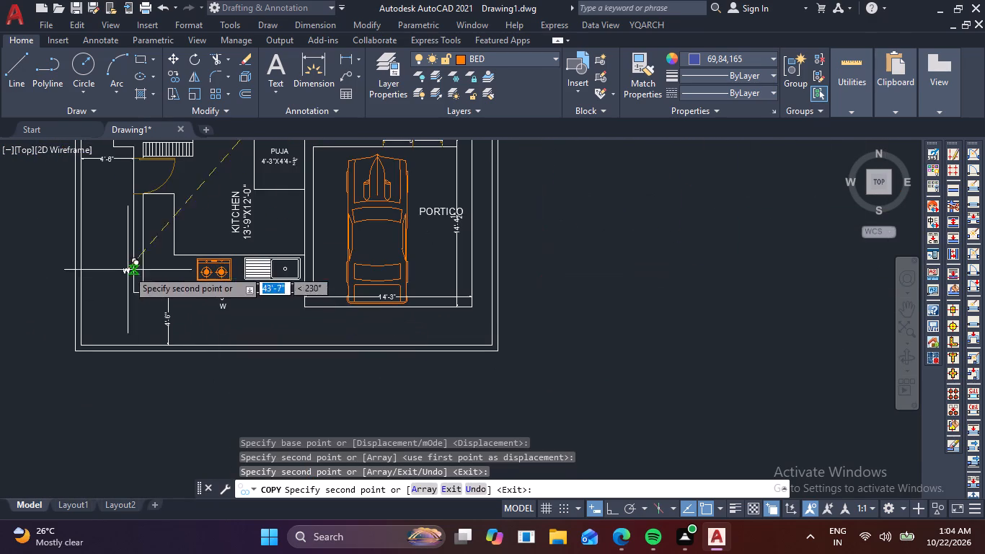
middle_click_drag(128, 270, 213, 383)
middle_click_drag(249, 312, 265, 372)
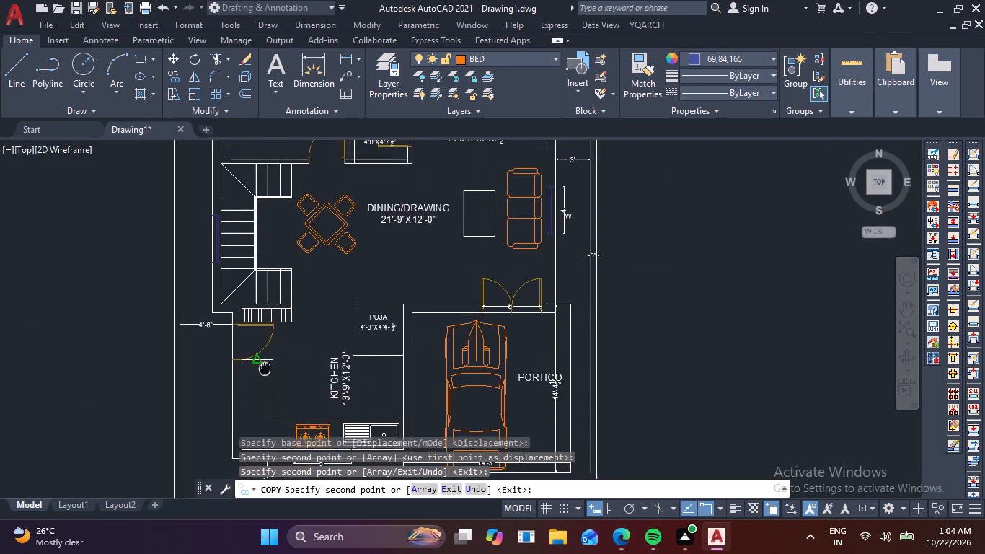
middle_click_drag(265, 372, 266, 388)
scroll(197, 257, "up", 4)
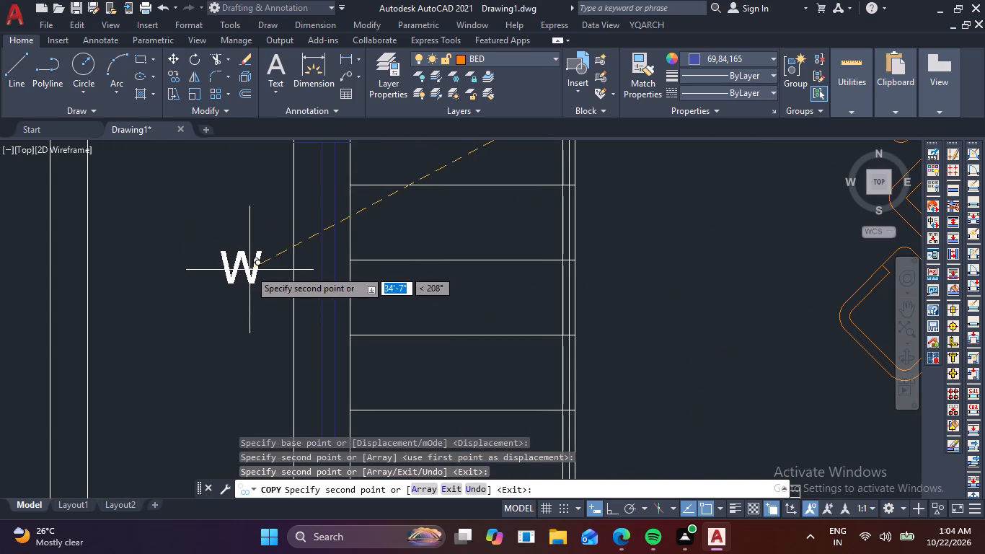
left_click(249, 270)
Copy the W label to the outer side of the guest bedroom's west window, behind the bed's headboard.
scroll(278, 229, "down", 2)
middle_click_drag(359, 294, 366, 447)
scroll(361, 302, "down", 1)
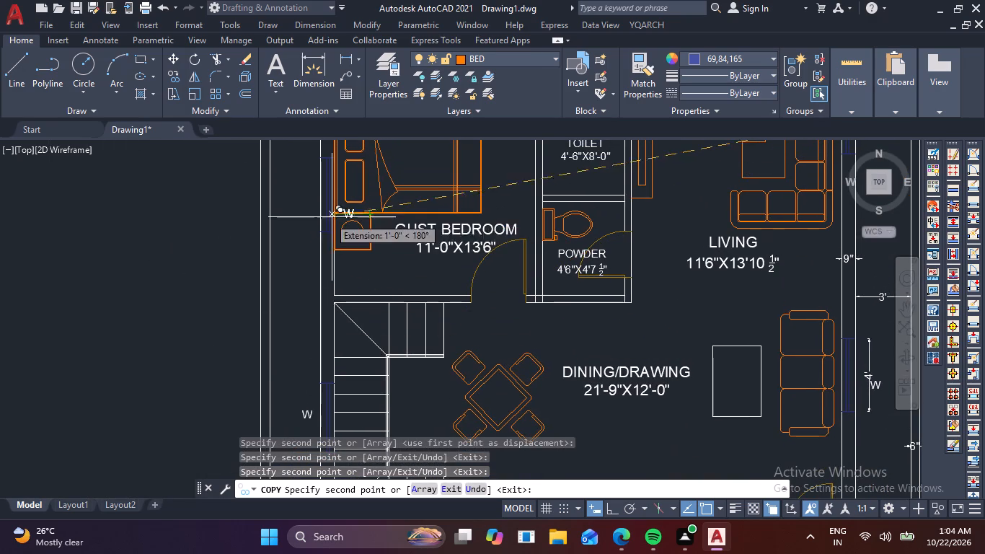
scroll(324, 217, "up", 2)
middle_click_drag(305, 213, 308, 348)
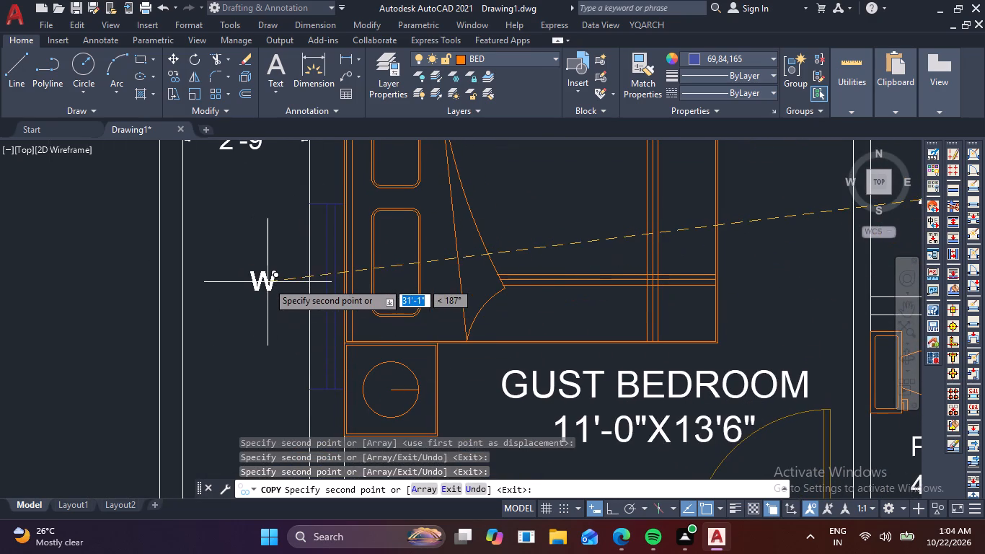
left_click(275, 284)
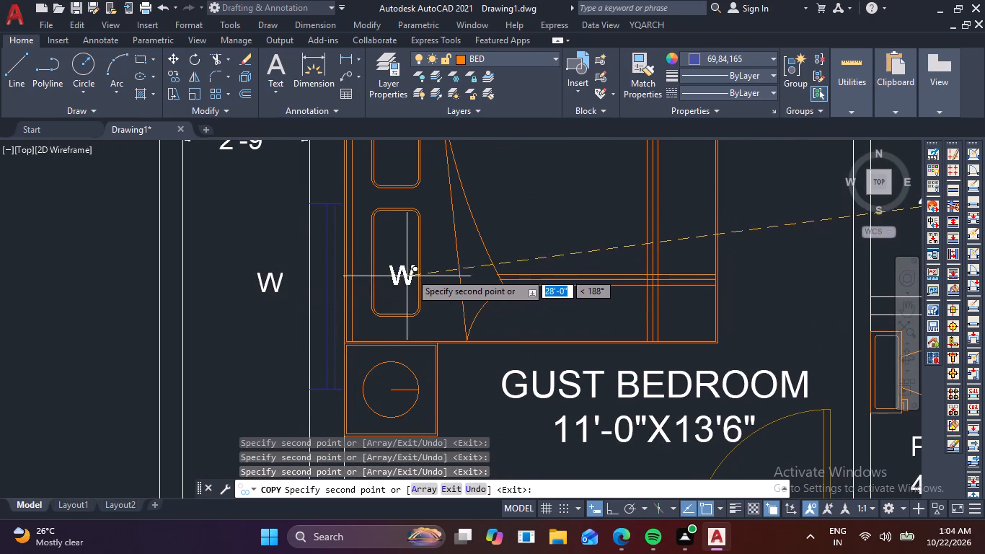
Copy the W label to just outside the guest bedroom's north window and finish copying.
scroll(411, 272, "down", 3)
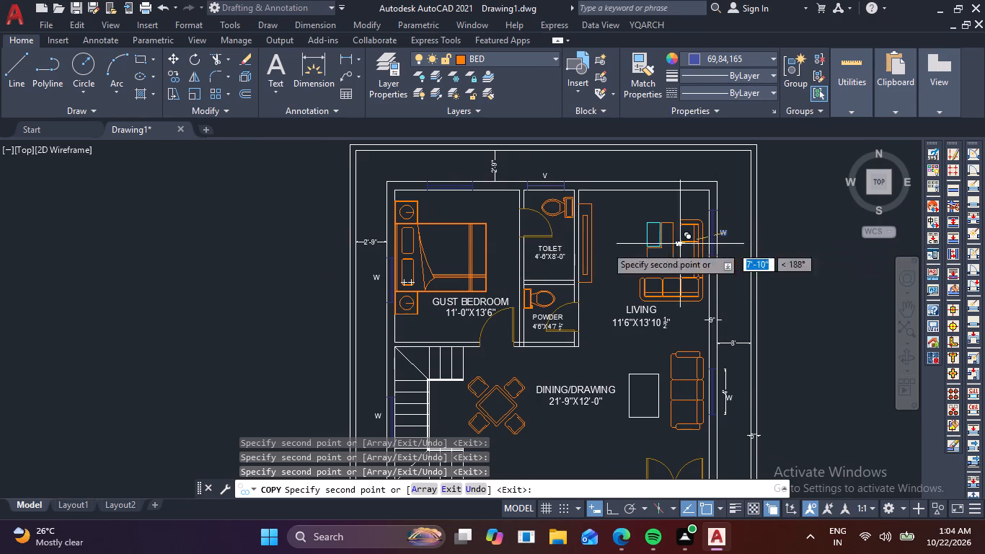
scroll(463, 190, "up", 3)
middle_click_drag(451, 172, 460, 267)
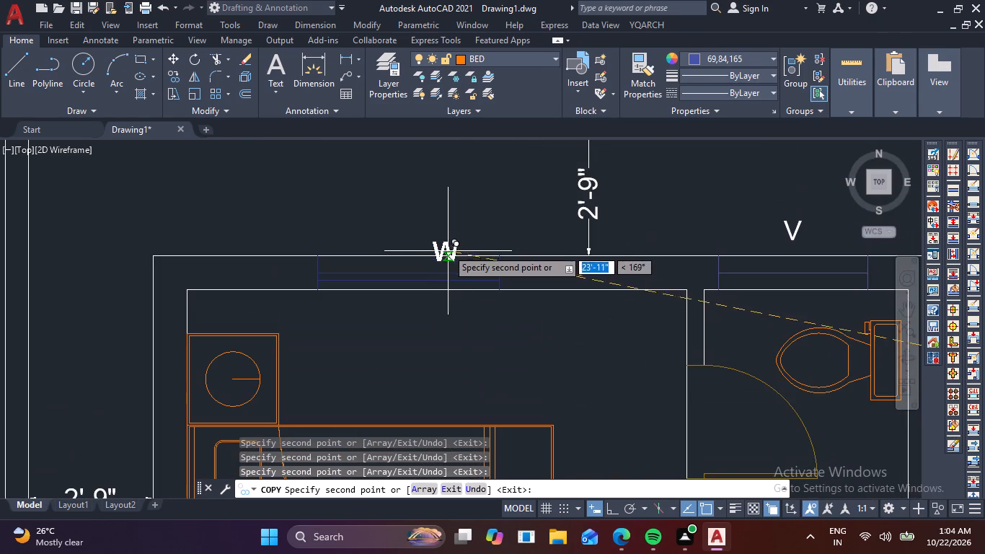
left_click(422, 234)
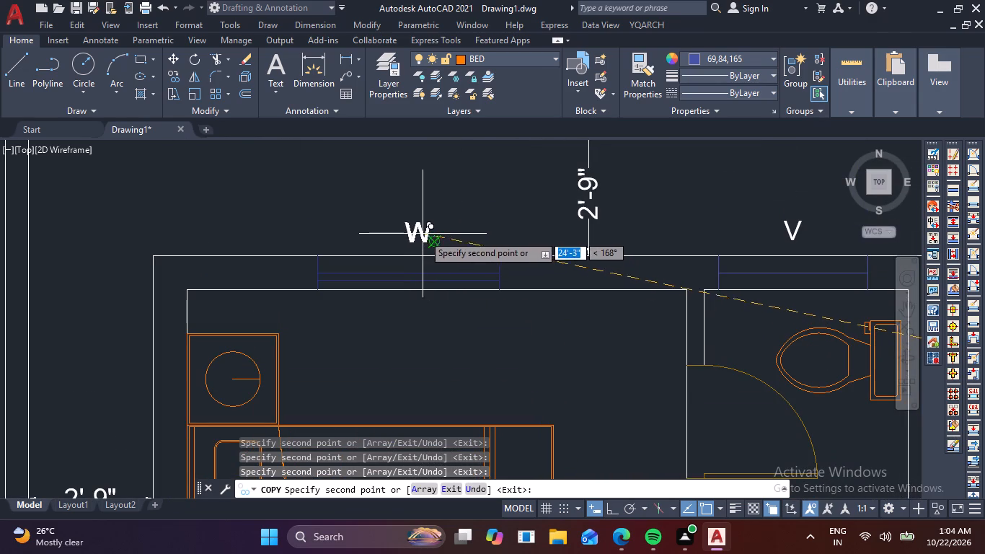
right_click(501, 252)
left_click(555, 279)
Set the current object colour to ByBlock.
scroll(517, 311, "down", 2)
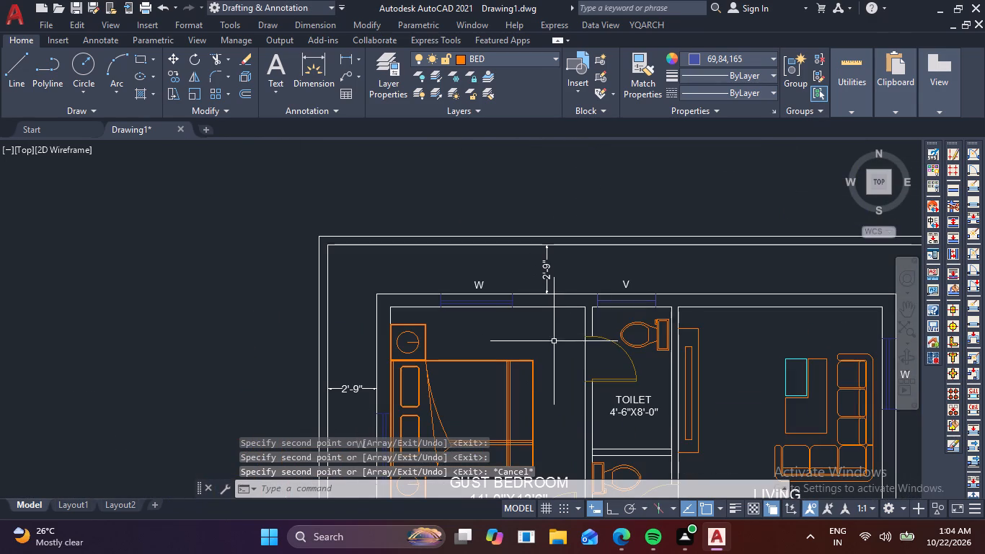
middle_click_drag(525, 348, 223, 200)
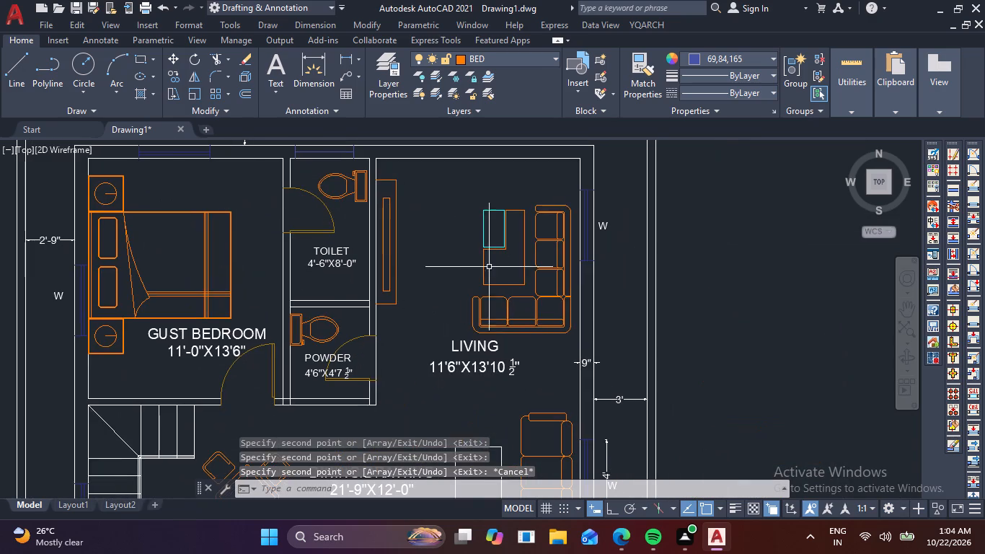
scroll(556, 285, "down", 2)
scroll(572, 333, "up", 1)
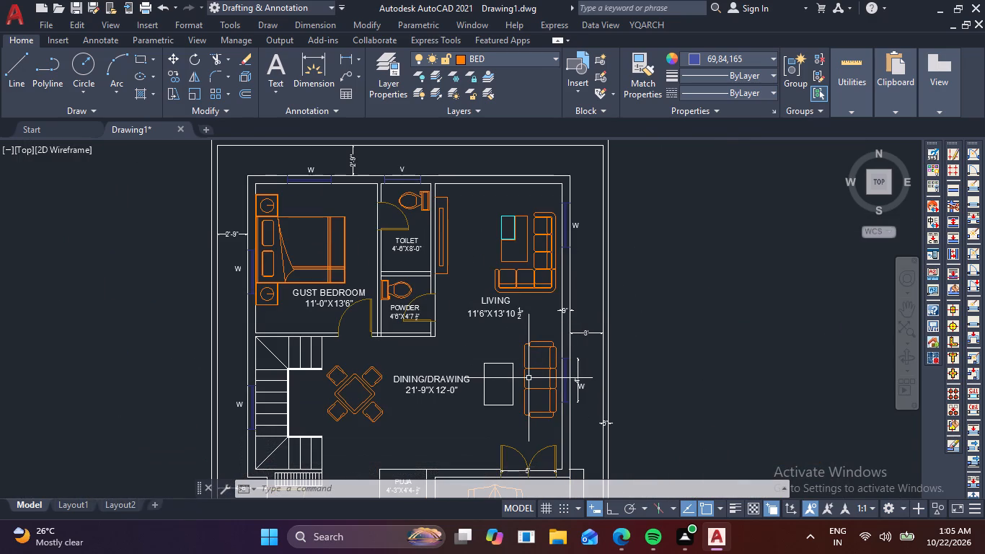
middle_click_drag(538, 407, 521, 239)
middle_click_drag(542, 392, 498, 250)
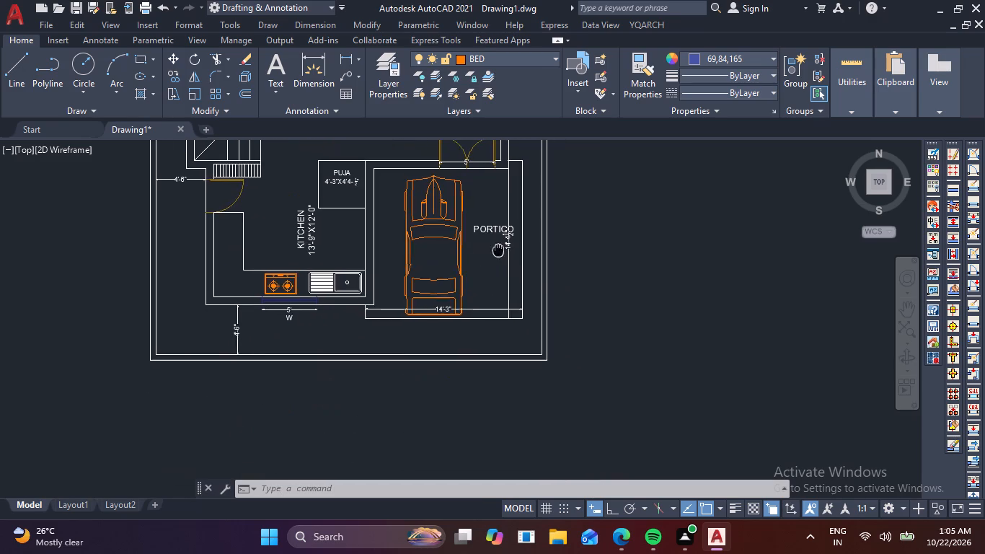
middle_click_drag(498, 250, 500, 249)
scroll(448, 353, "up", 2)
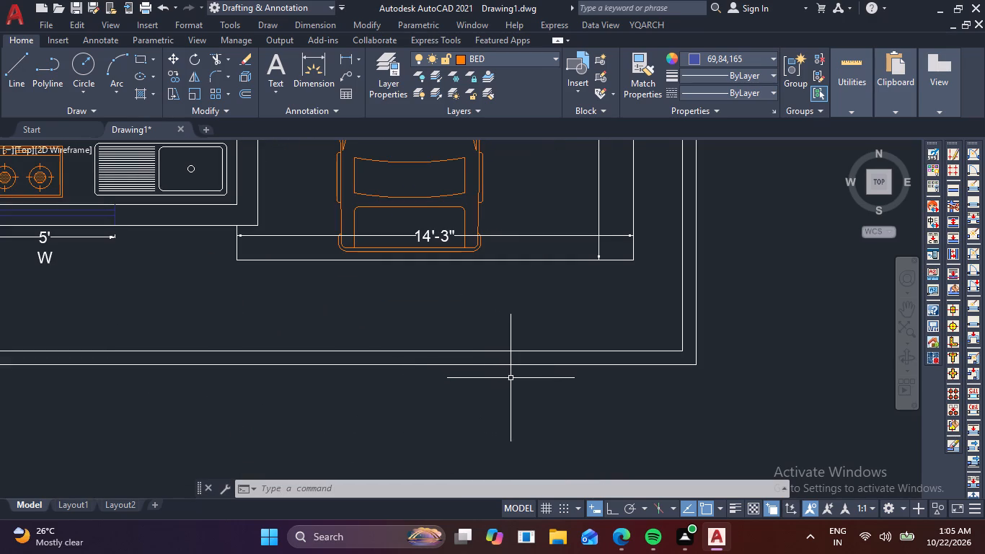
middle_click_drag(513, 390, 354, 288)
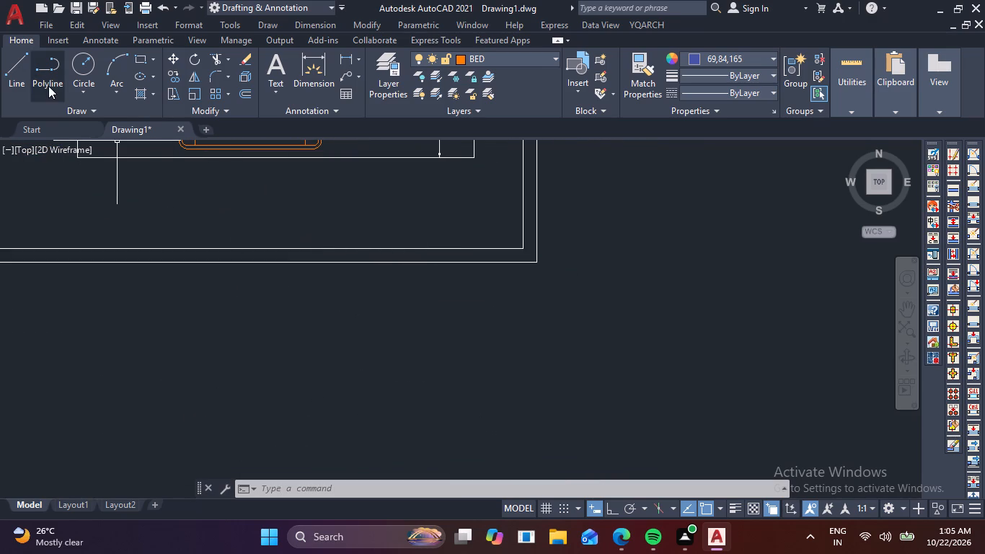
left_click(30, 74)
left_click(20, 74)
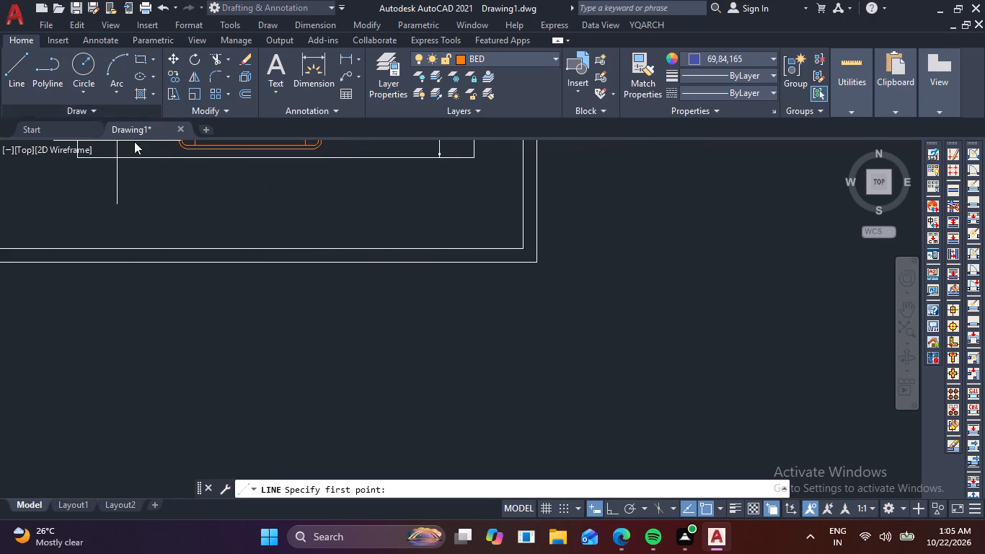
left_click(532, 266)
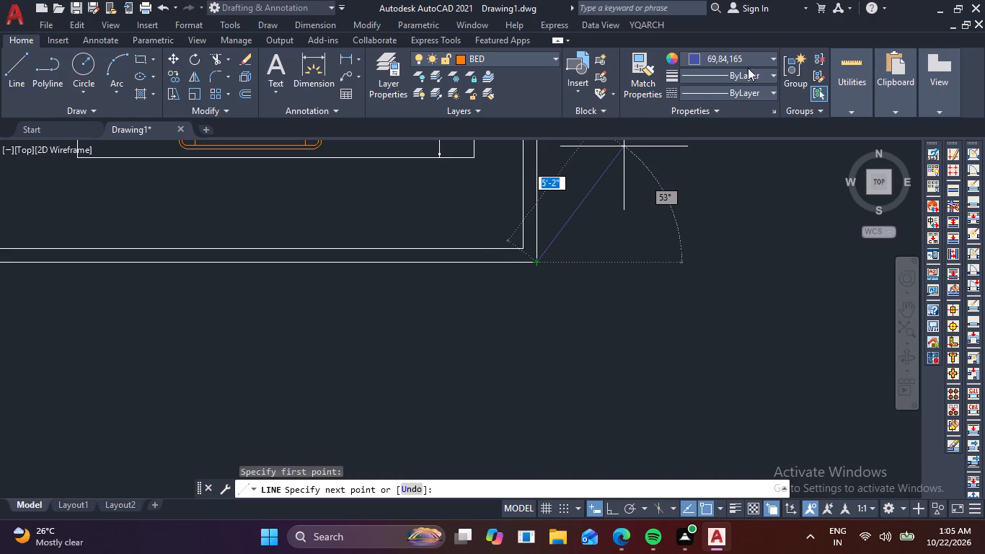
left_click(770, 51)
left_click(704, 94)
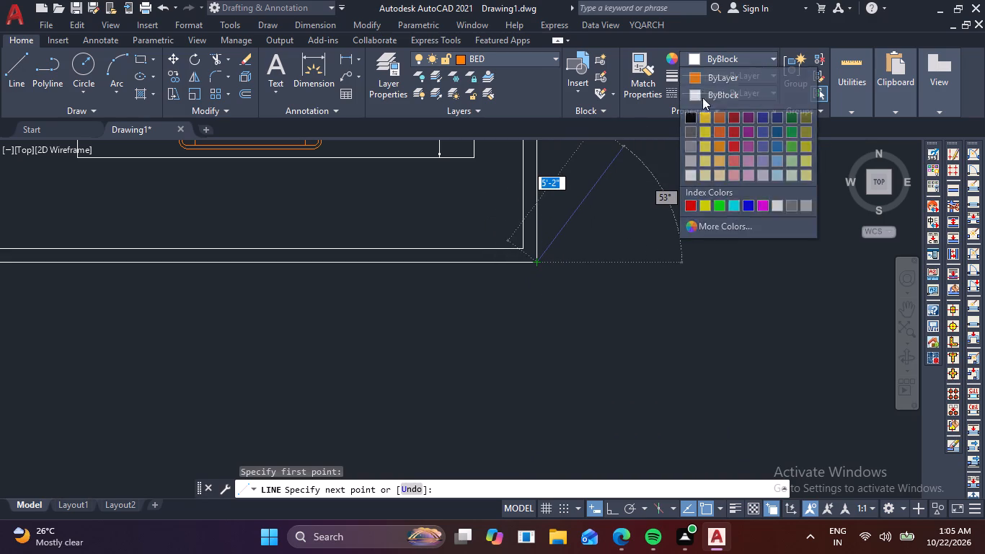
right_click(619, 265)
left_click(653, 287)
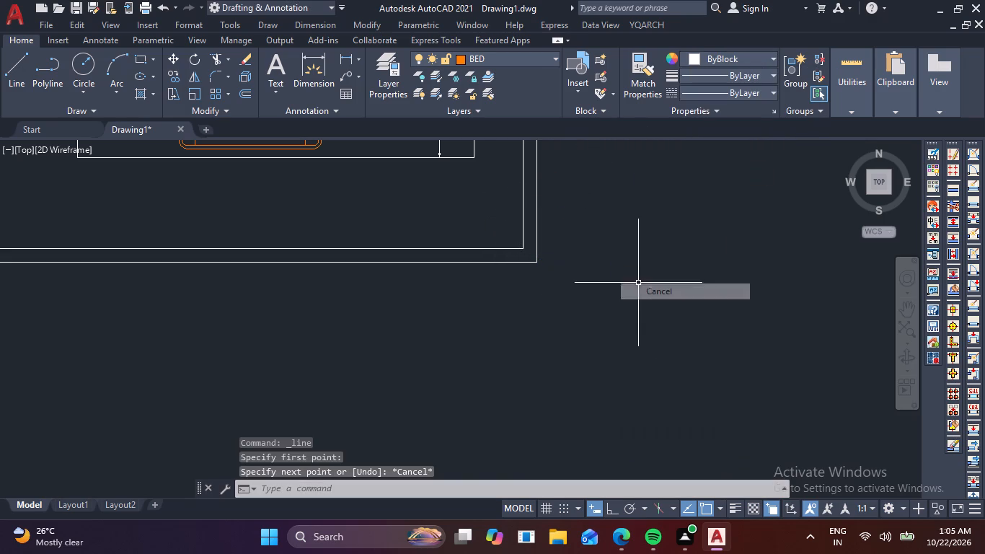
Draw a 1'6" by 1'6" square with orthogonal lines at the outer southeast corner of the boundary wall, near the portico.
type("L")
key("space")
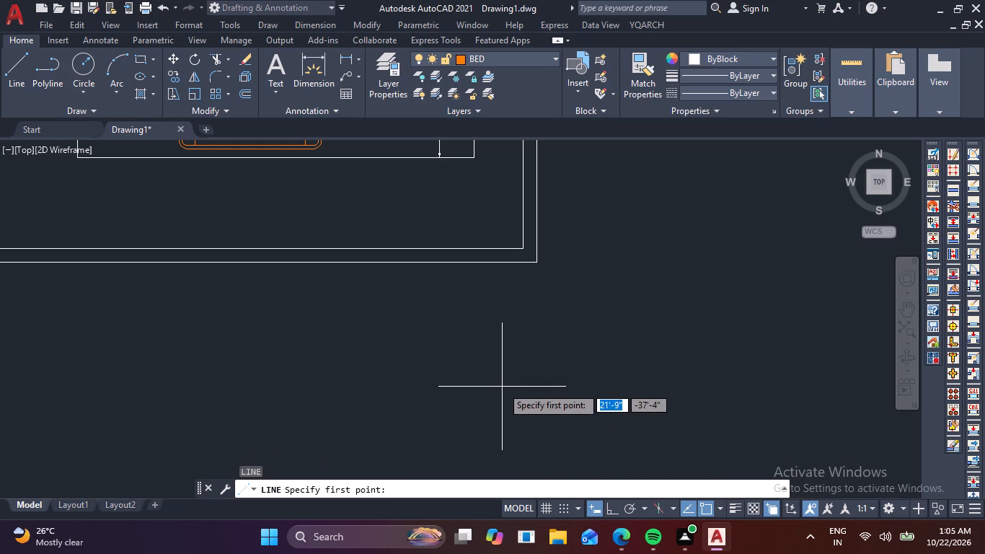
middle_click_drag(515, 343, 495, 437)
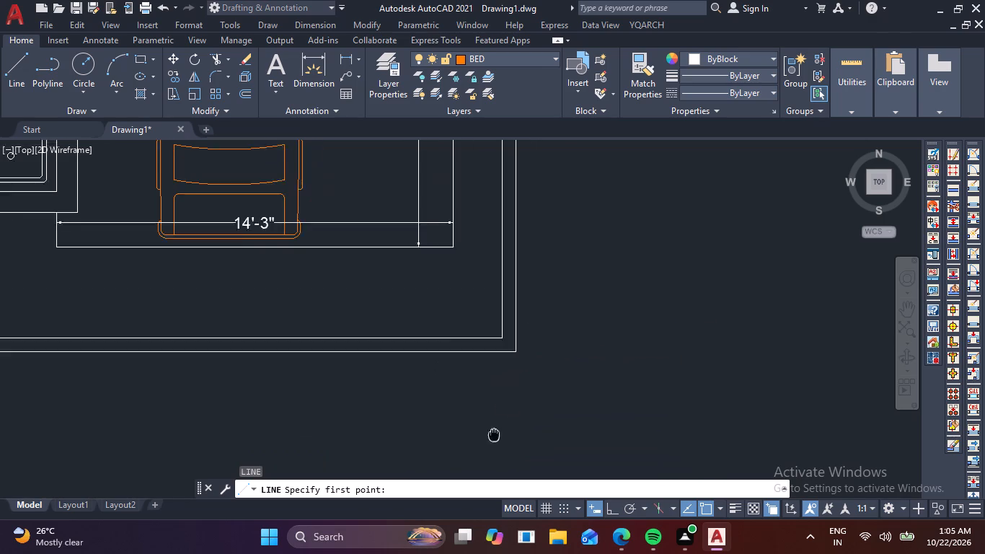
middle_click_drag(495, 437, 497, 449)
left_click(521, 366)
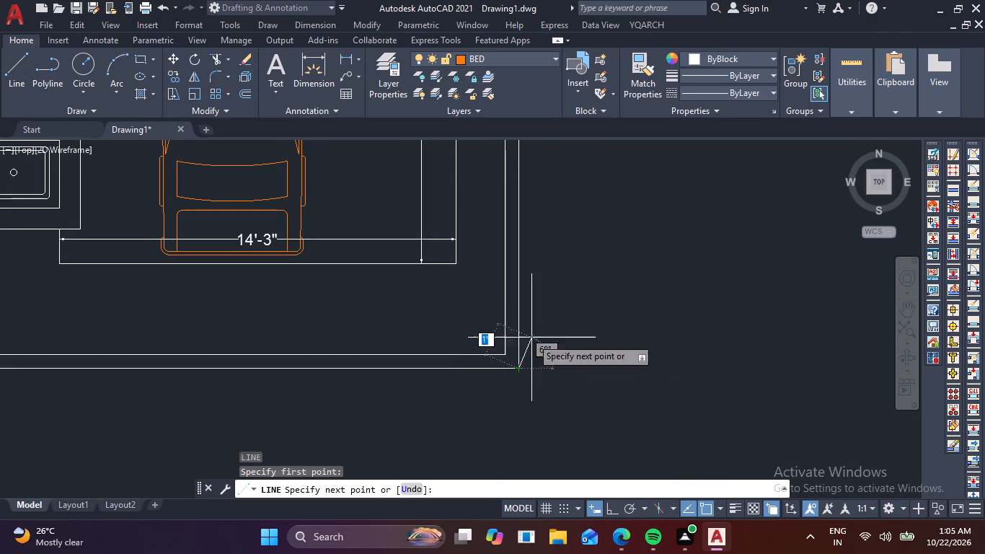
key("F8")
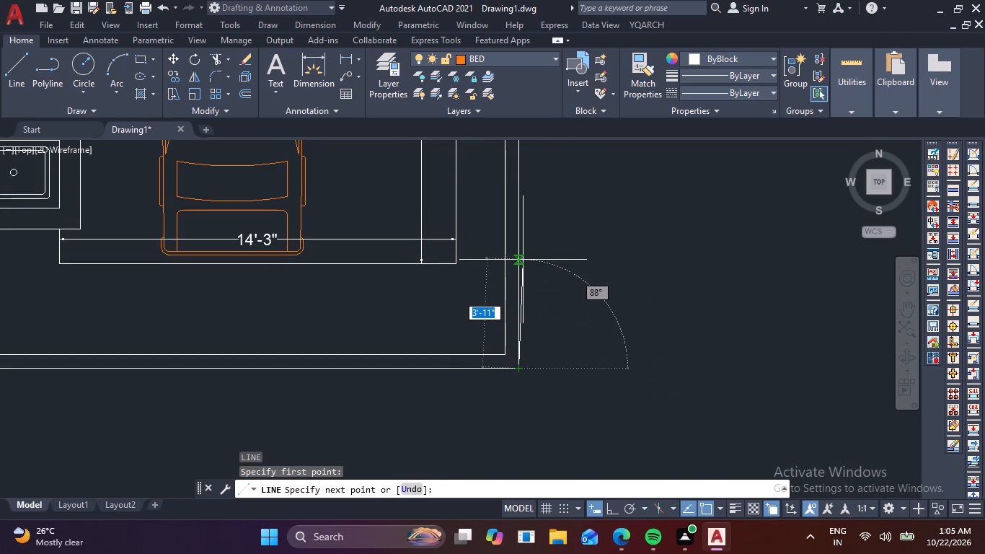
key("1")
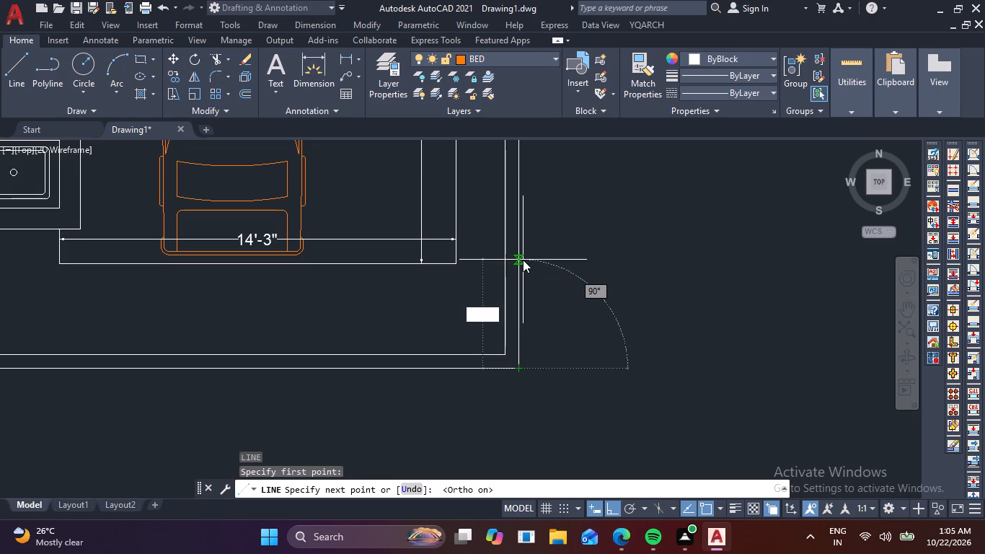
key("apostrophe")
type("6")
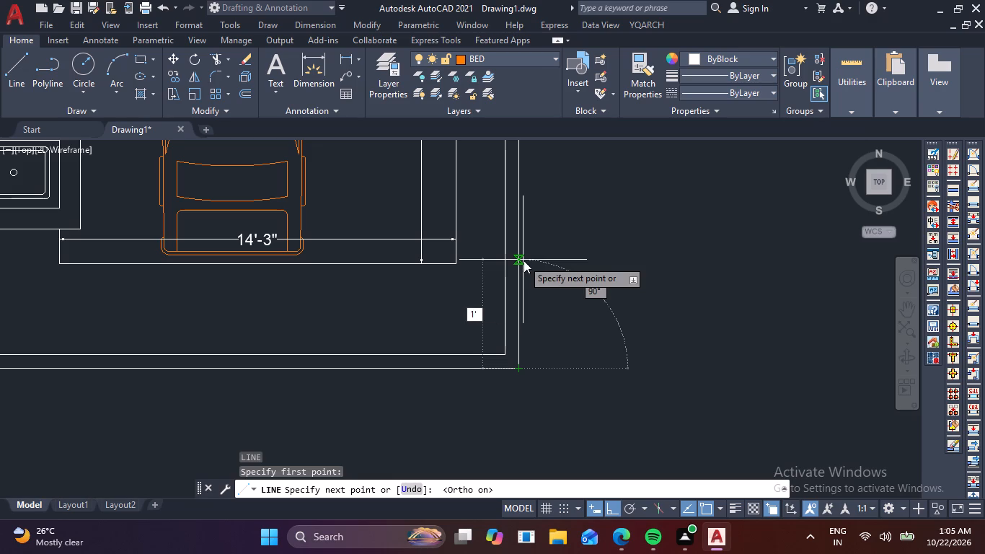
key("space")
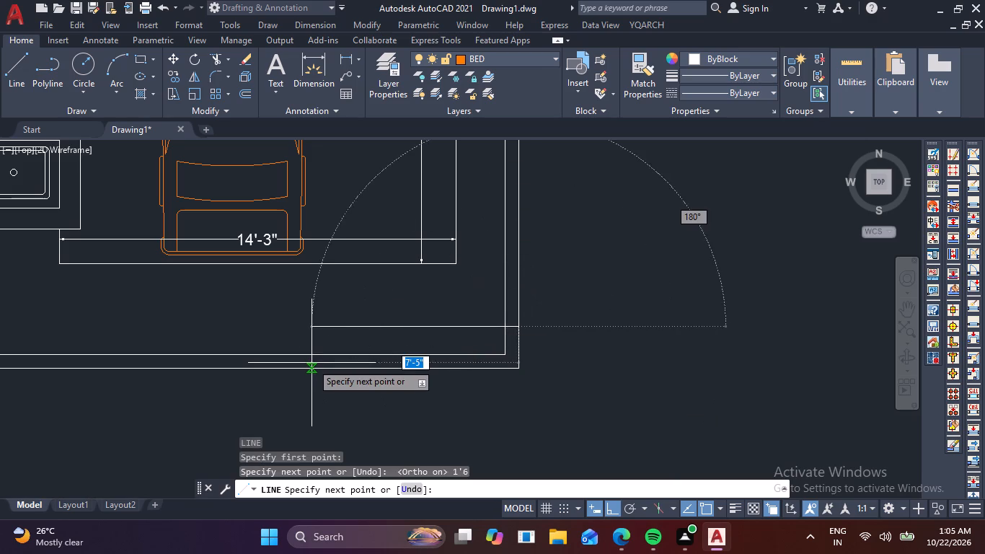
key("1")
key("apostrophe")
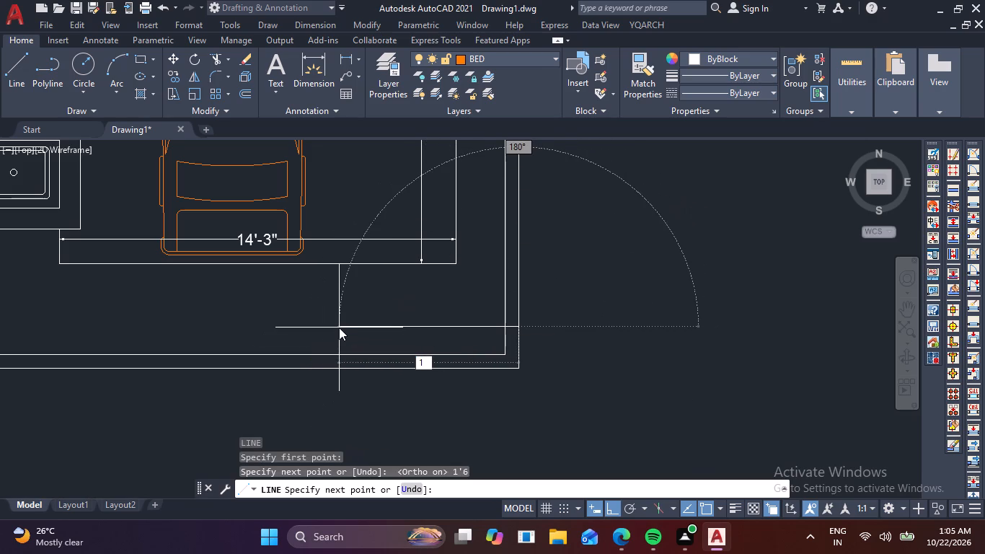
key("6")
key("space")
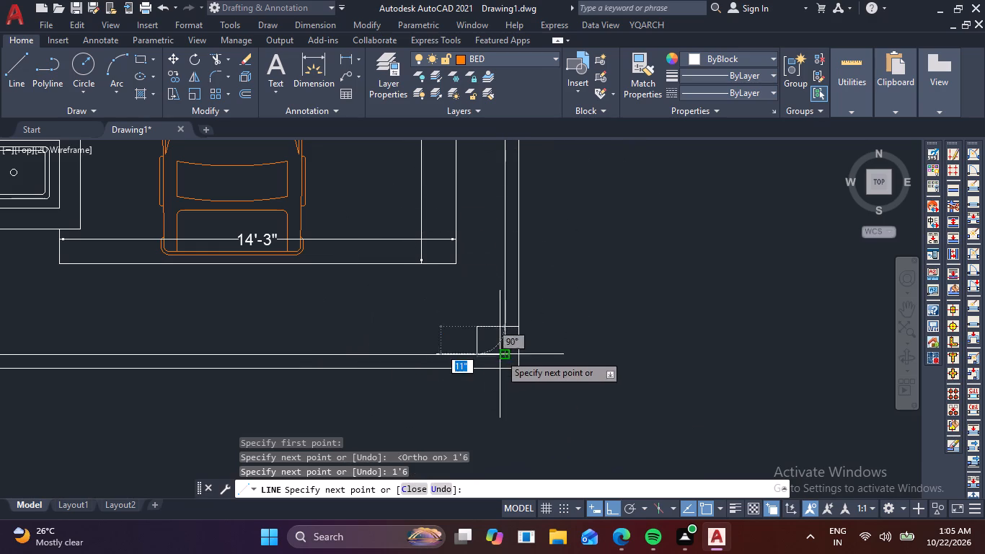
left_click(476, 366)
key("space")
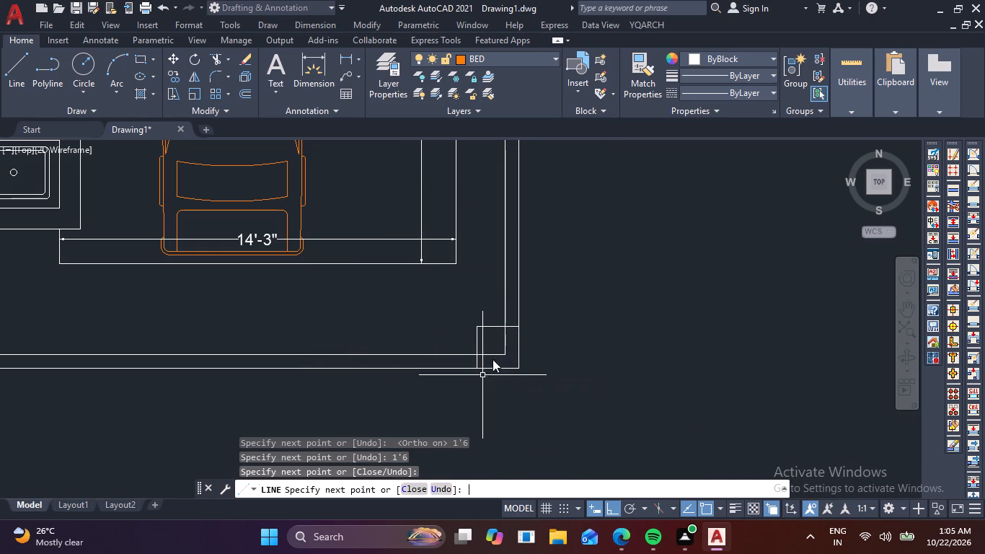
Copy the southeast corner square's three lines about 15'-10" west along the outer line of the south boundary wall.
left_click(490, 351)
left_click(458, 325)
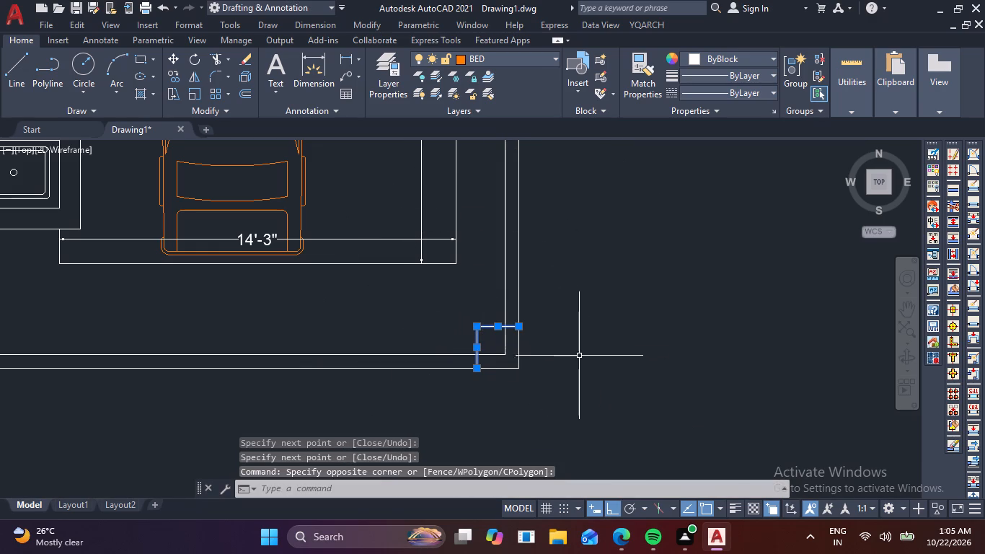
left_click(518, 345)
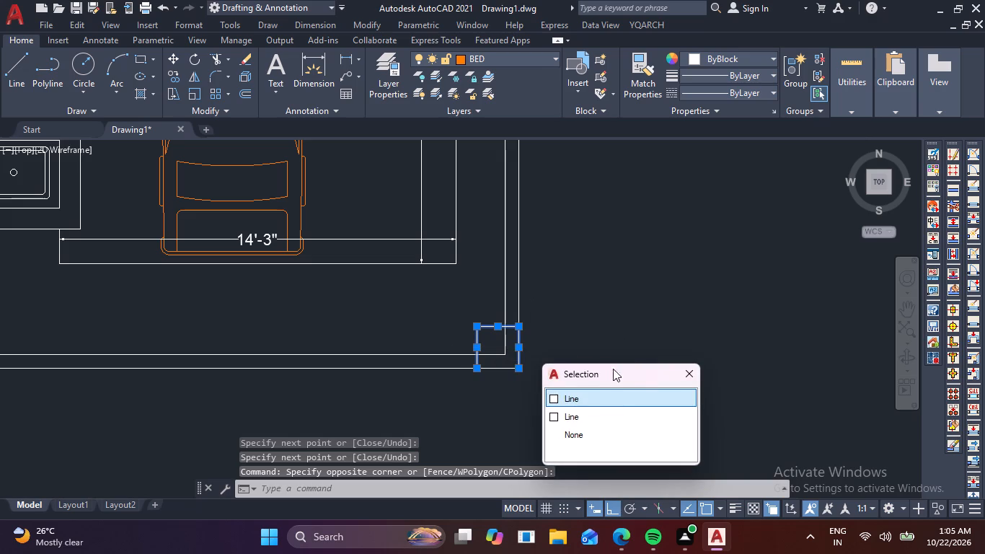
left_click(597, 398)
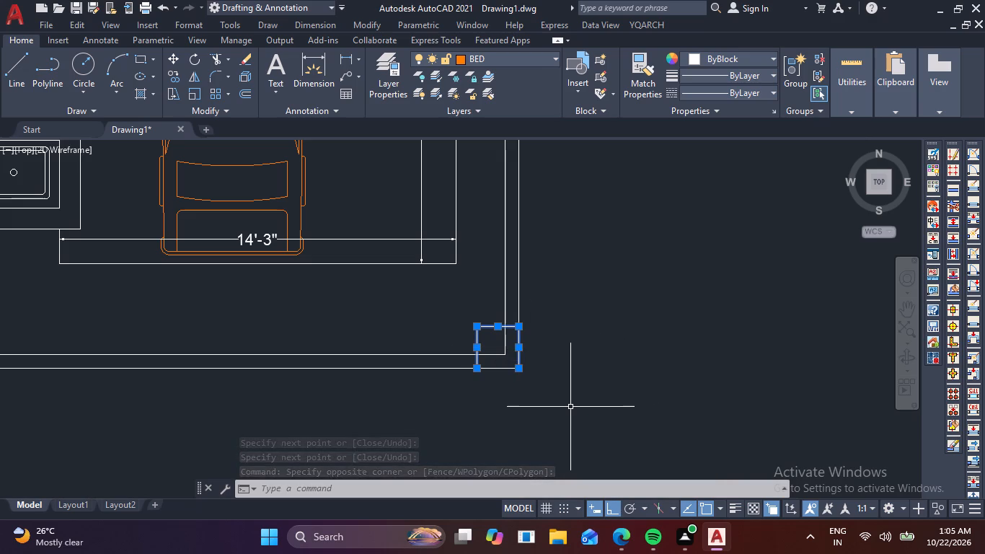
type("CO")
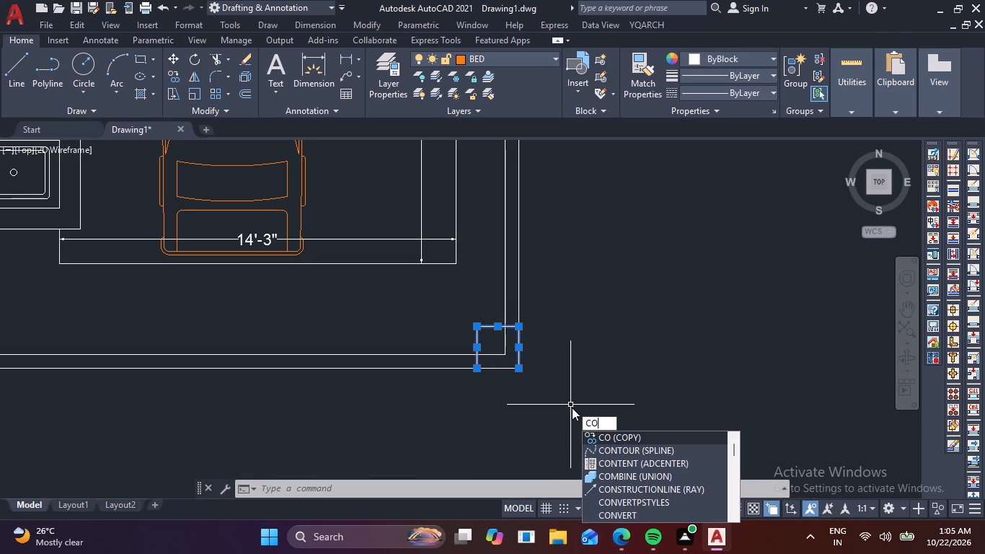
key("space")
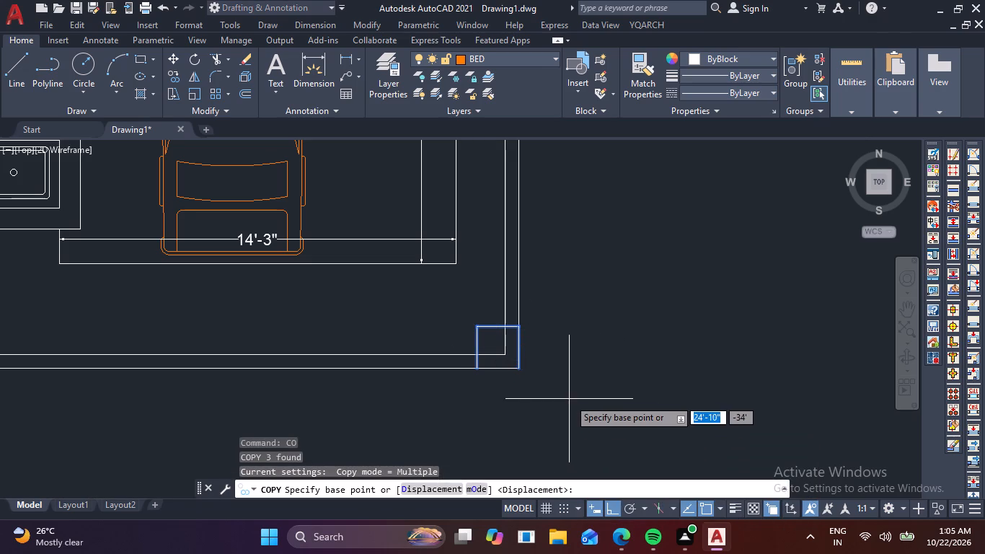
left_click(516, 369)
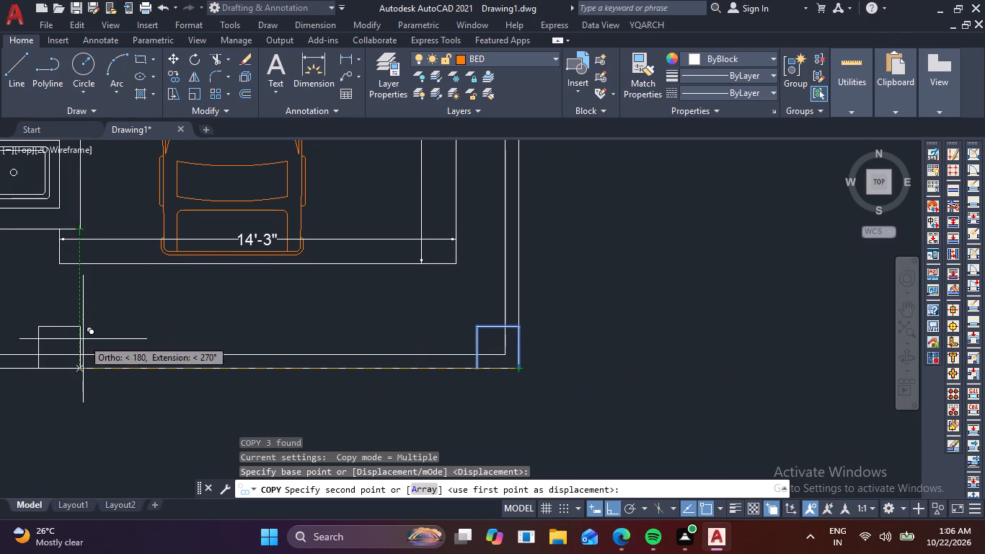
left_click(78, 369)
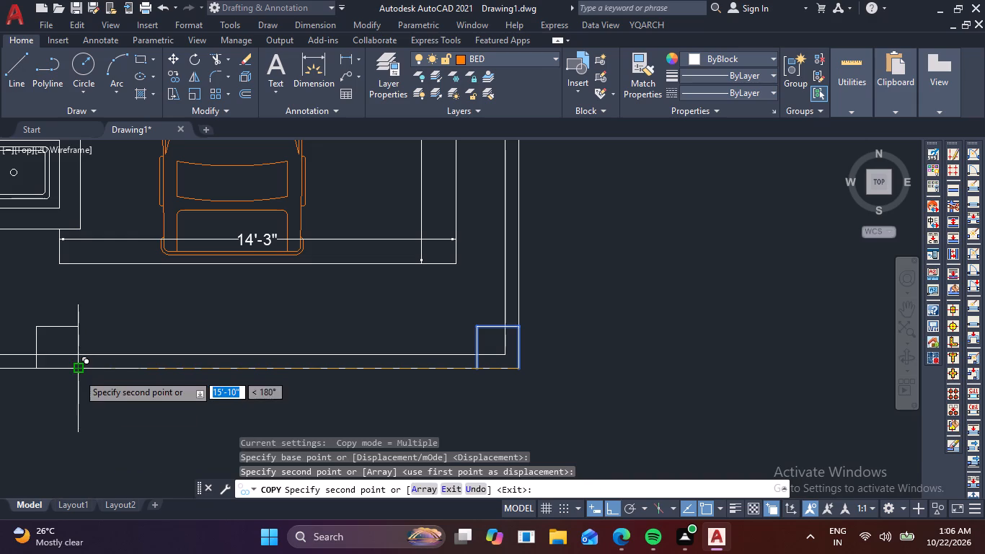
key("Escape")
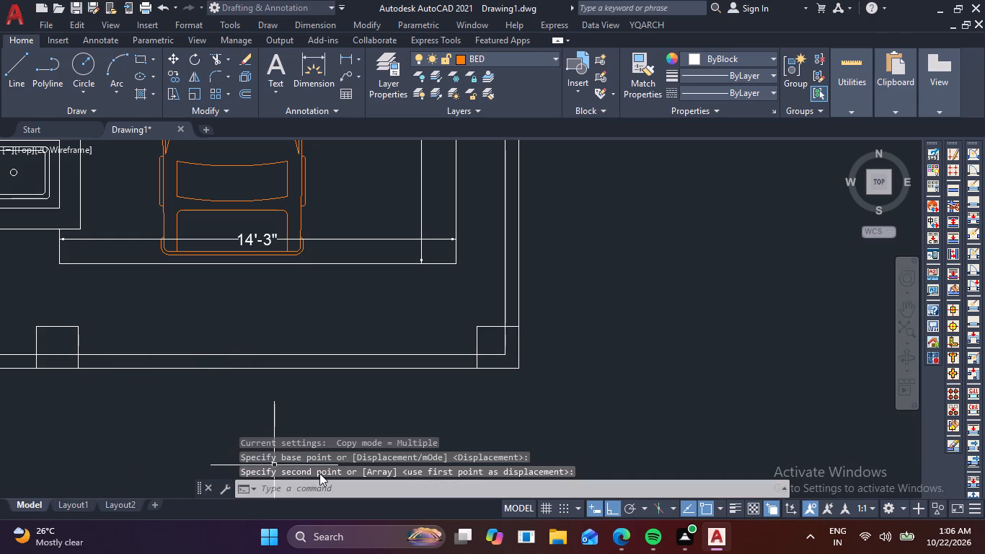
Trim the south boundary wall's inner line between the two squares and the inner wall lines inside both squares.
type("TR")
key("space")
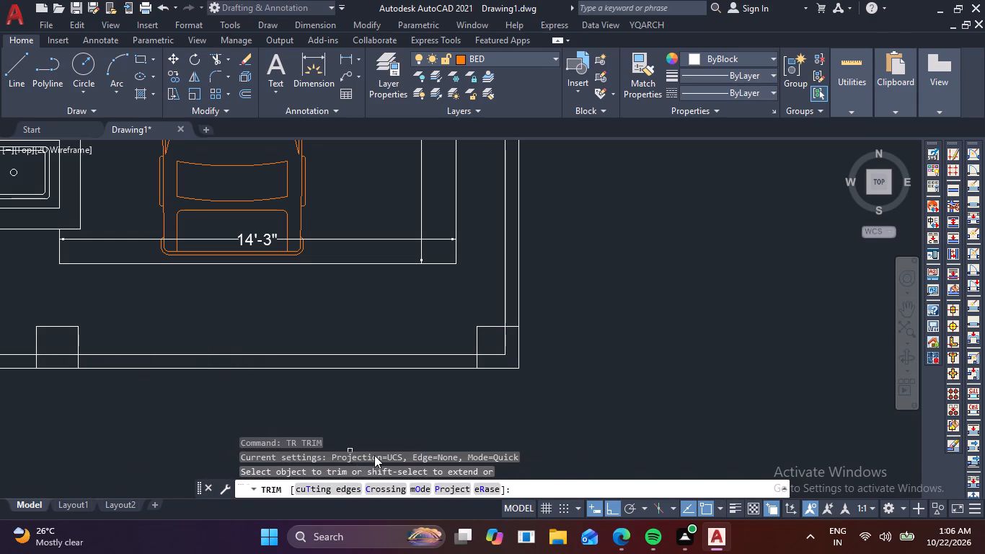
left_click(425, 357)
left_click(486, 356)
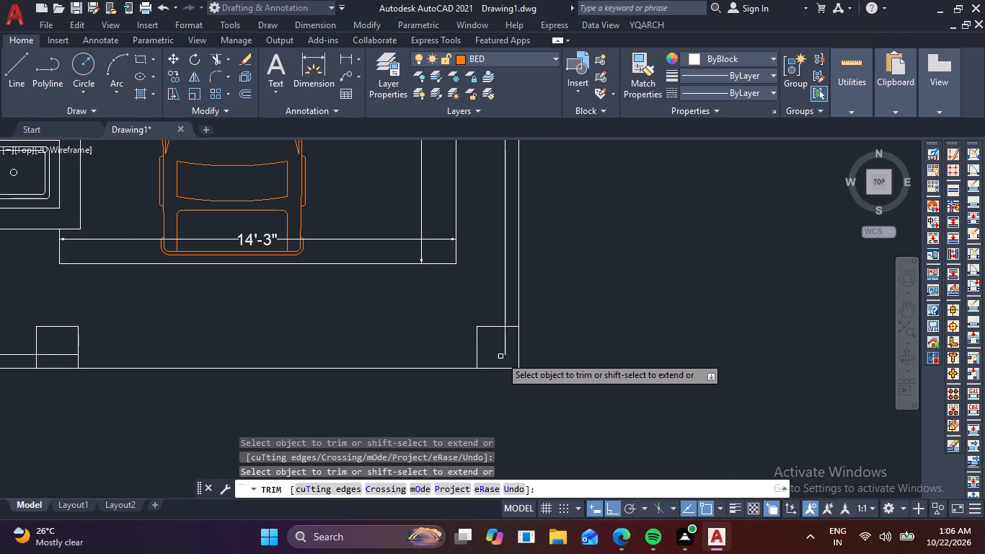
left_click(507, 350)
left_click(494, 353)
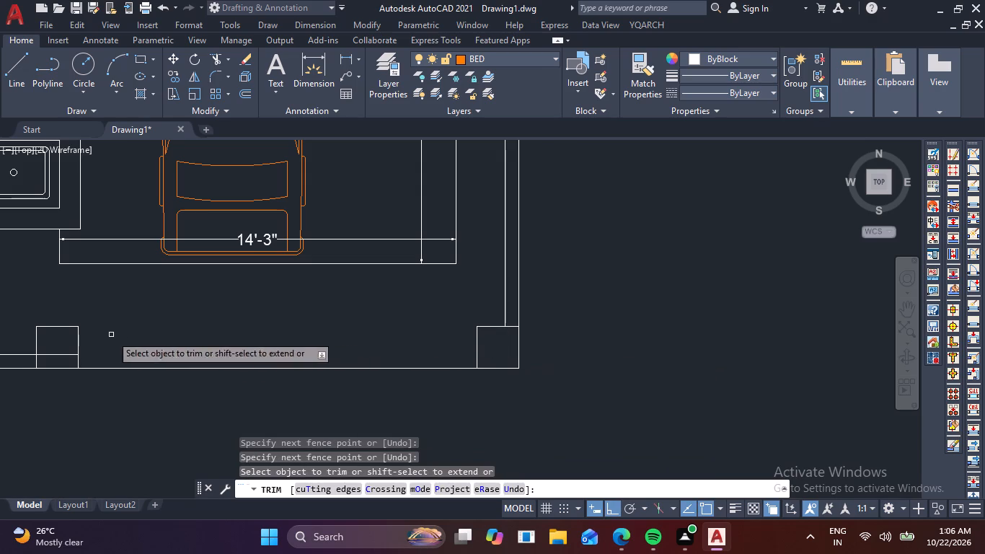
left_click(71, 355)
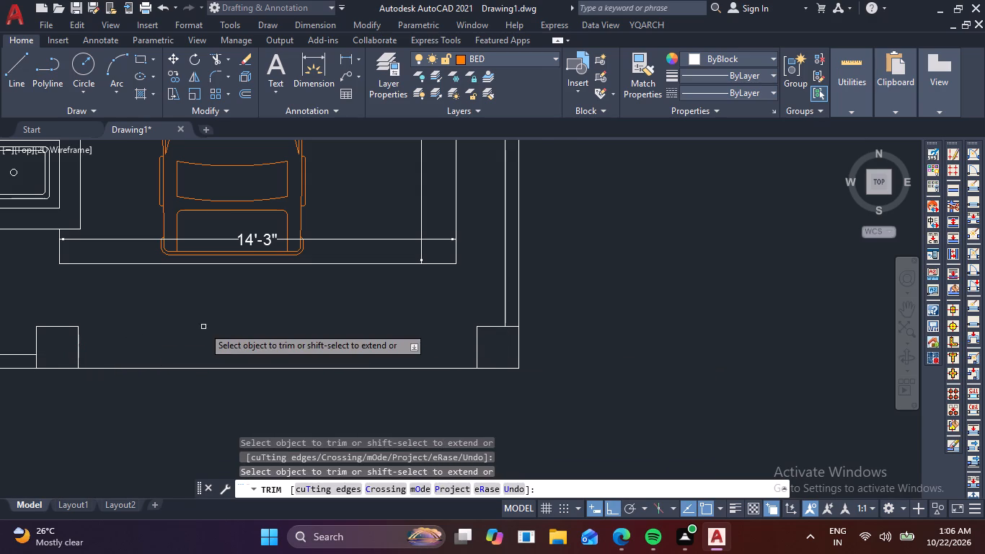
right_click(203, 327)
left_click(295, 141)
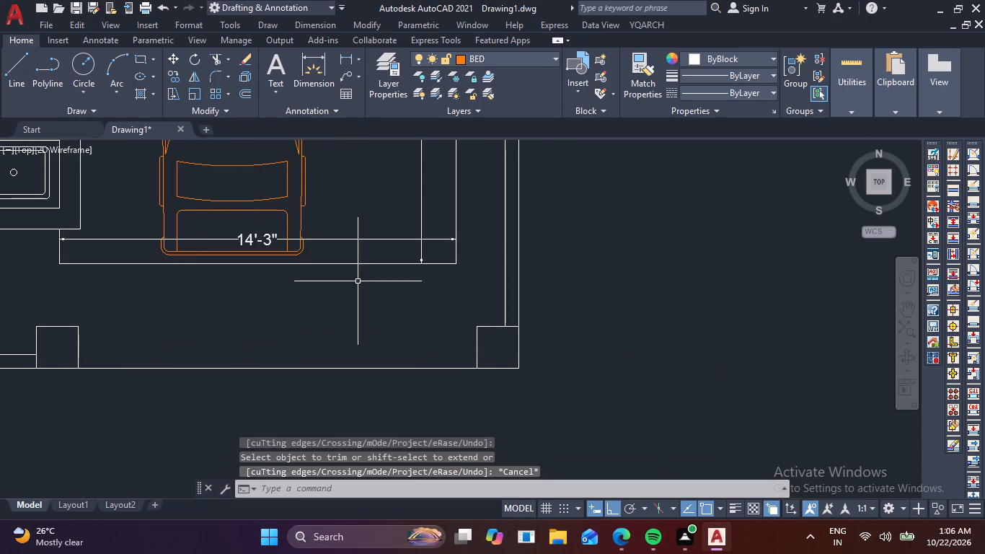
Copy the DINING/DRAWING label straight down to just outside the south boundary wall, below the kitchen and portico.
scroll(361, 297, "down", 1)
middle_click_drag(466, 287, 539, 356)
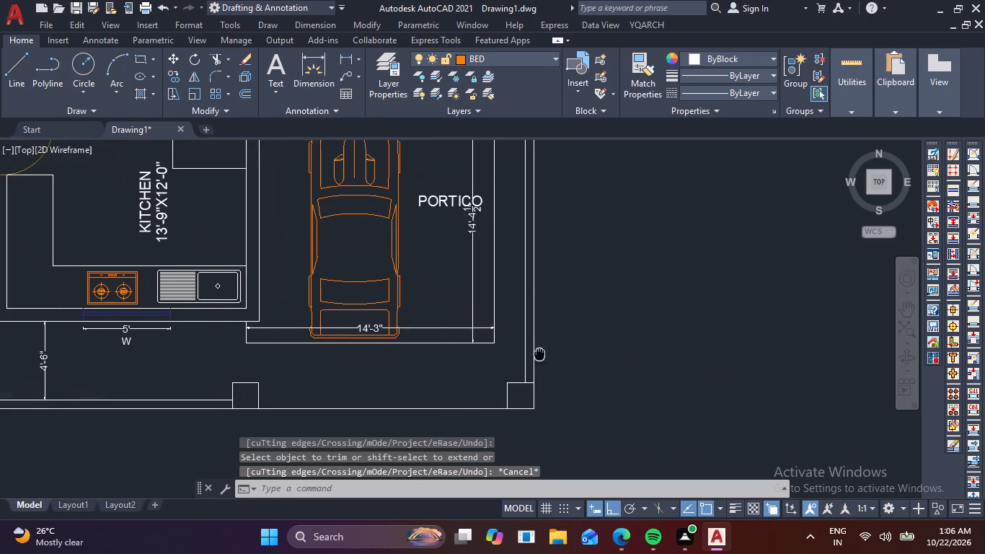
middle_click_drag(539, 356, 542, 362)
scroll(457, 319, "down", 2)
middle_click_drag(407, 320, 387, 406)
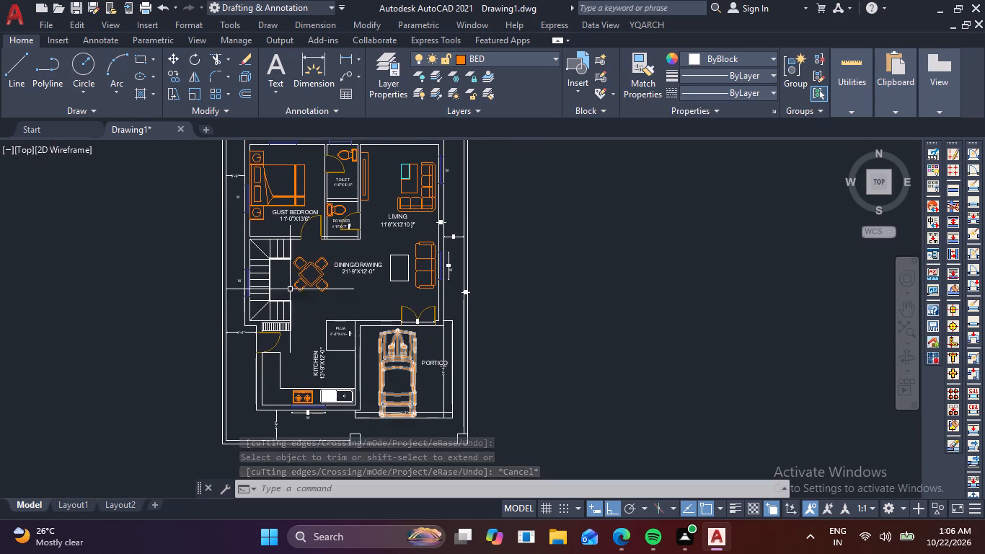
middle_click_drag(278, 276, 273, 392)
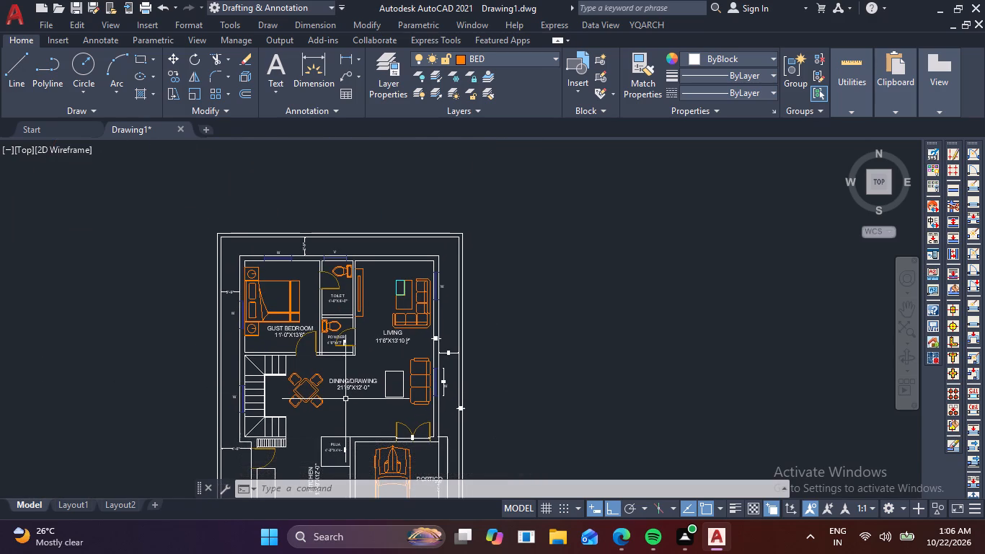
middle_click_drag(359, 388, 364, 322)
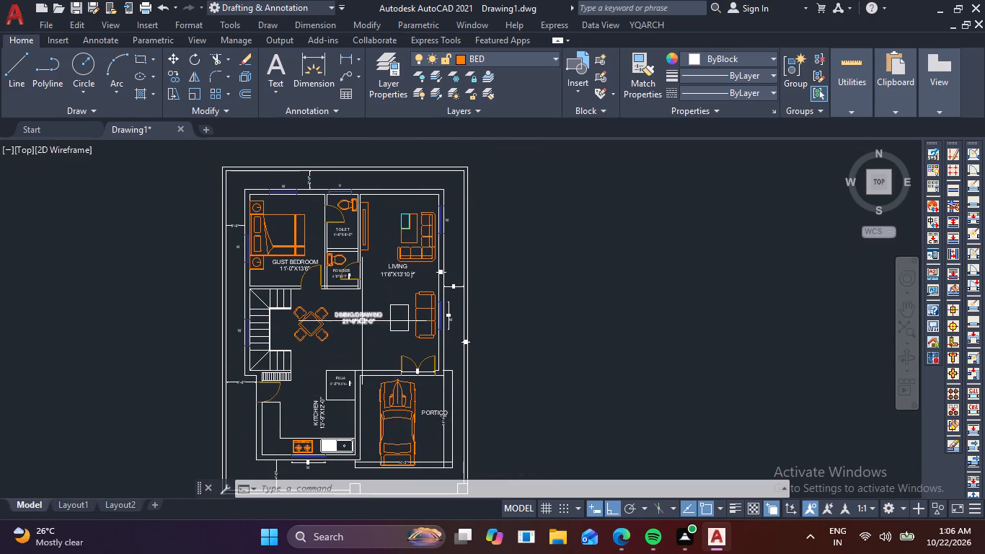
left_click(361, 320)
right_click(361, 320)
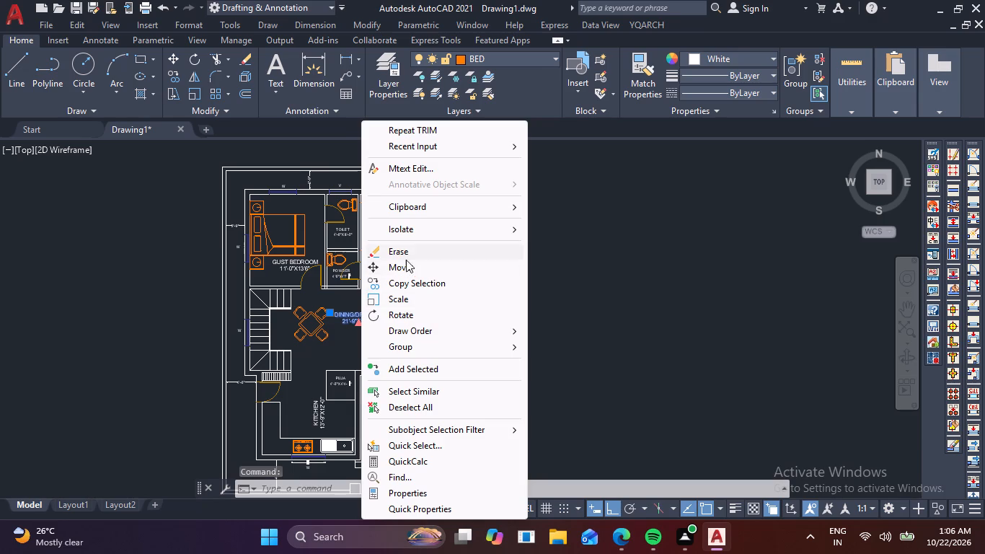
left_click(402, 287)
left_click(357, 310)
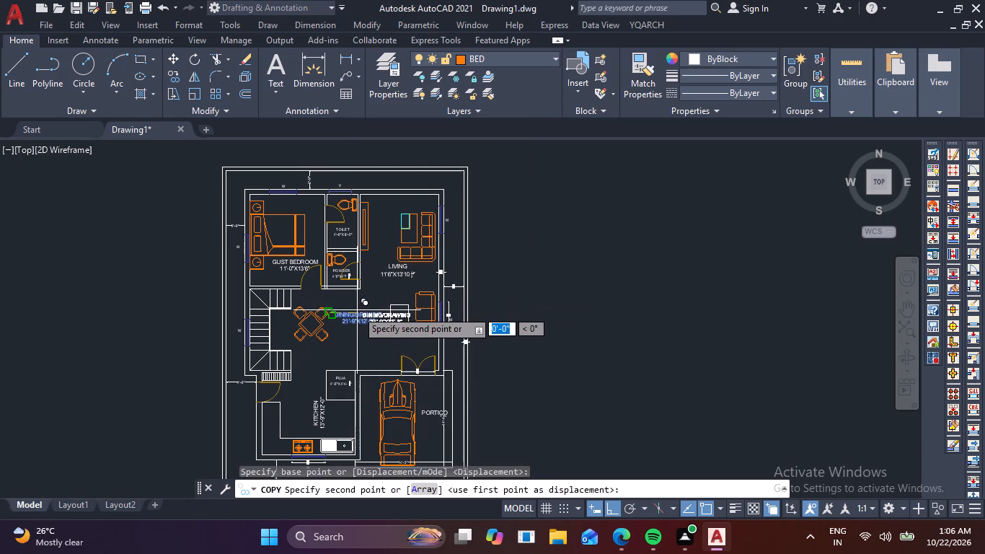
scroll(345, 382, "down", 2)
middle_click_drag(350, 418, 371, 351)
scroll(353, 374, "up", 3)
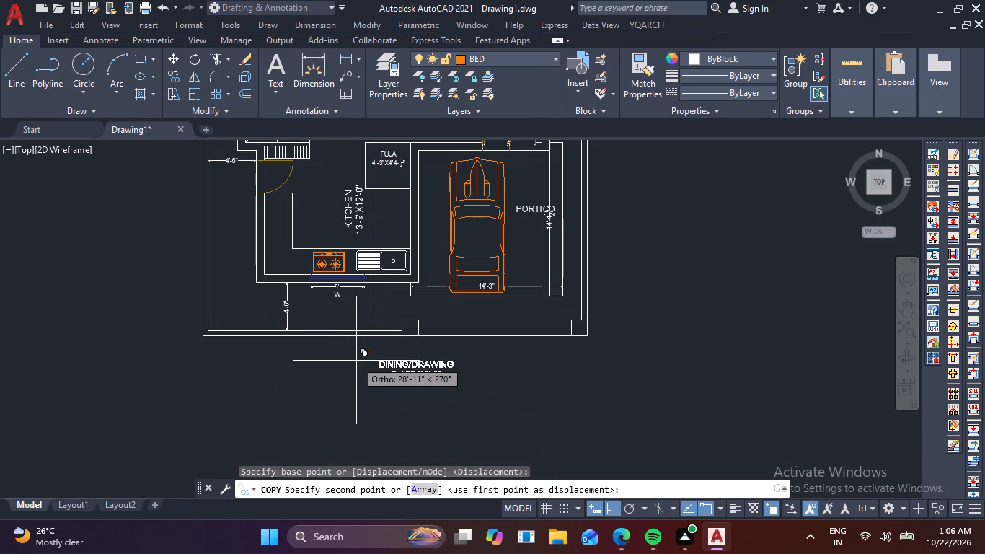
left_click(356, 348)
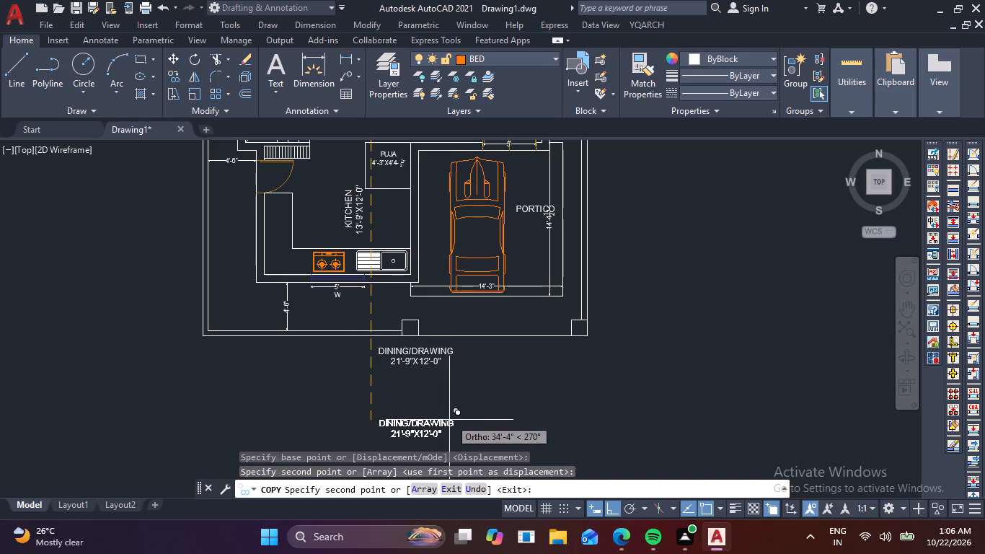
key("Escape")
Replace the copied DINING/DRAWING label's text below the south boundary wall with 30'-0" WIDE EAST ROAD, widening its text box to one line.
left_click(425, 366)
double_click(427, 360)
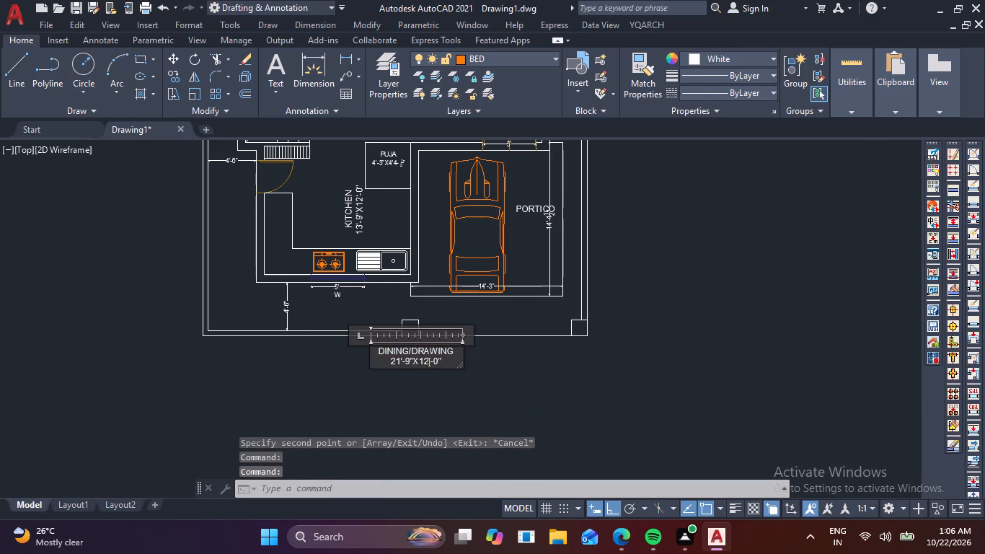
left_click(457, 360)
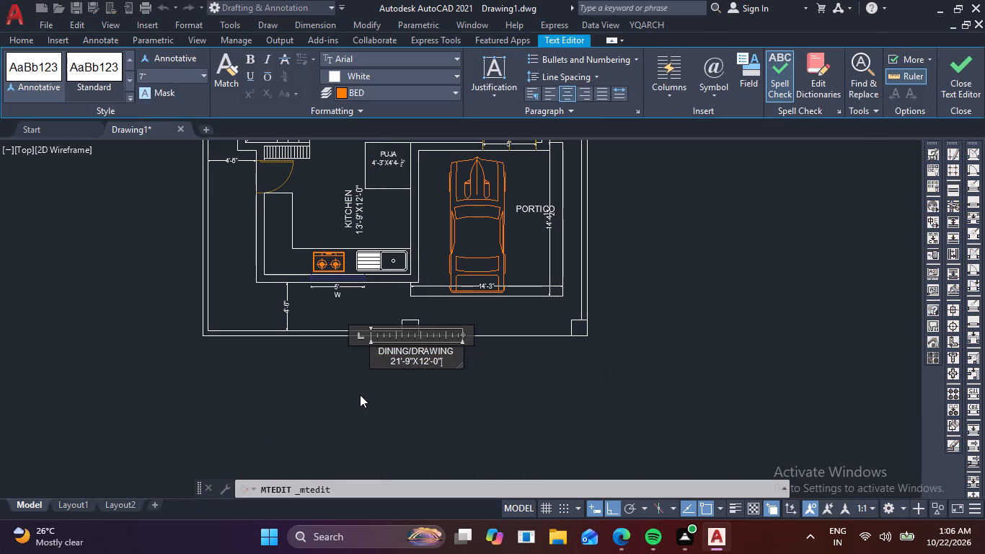
key("BackSpace")
key("BackSpace")
key("BackSpace")
key("BackSpace")
key("BackSpace")
key("BackSpace")
key("BackSpace")
key("BackSpace")
key("BackSpace")
key("BackSpace")
key("BackSpace")
key("BackSpace")
key("BackSpace")
key("BackSpace")
key("BackSpace")
key("BackSpace")
key("BackSpace")
key("BackSpace")
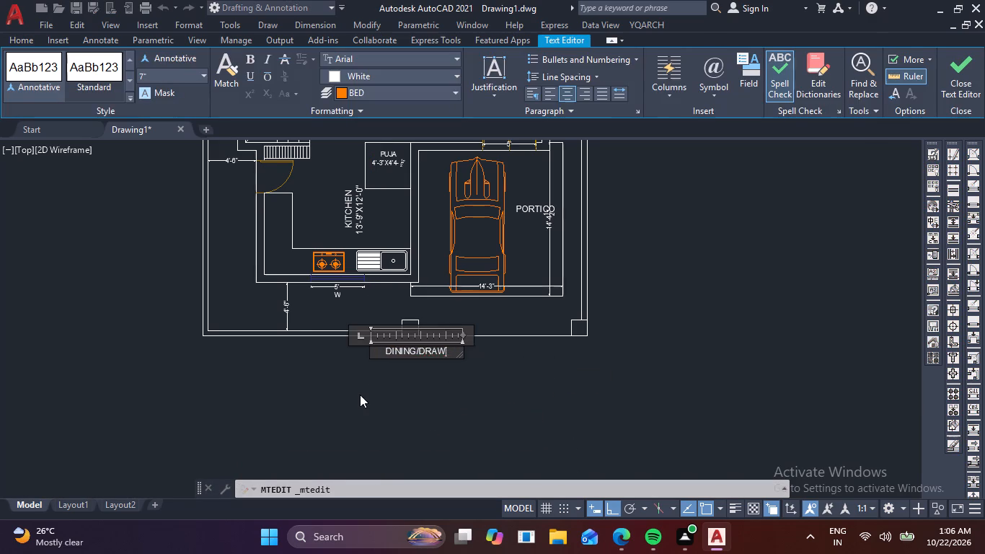
key("BackSpace")
key("BackSpace")
key("BackSpace")
key("BackSpace")
key("BackSpace")
key("BackSpace")
key("BackSpace")
key("BackSpace")
key("BackSpace")
key("BackSpace")
key("BackSpace")
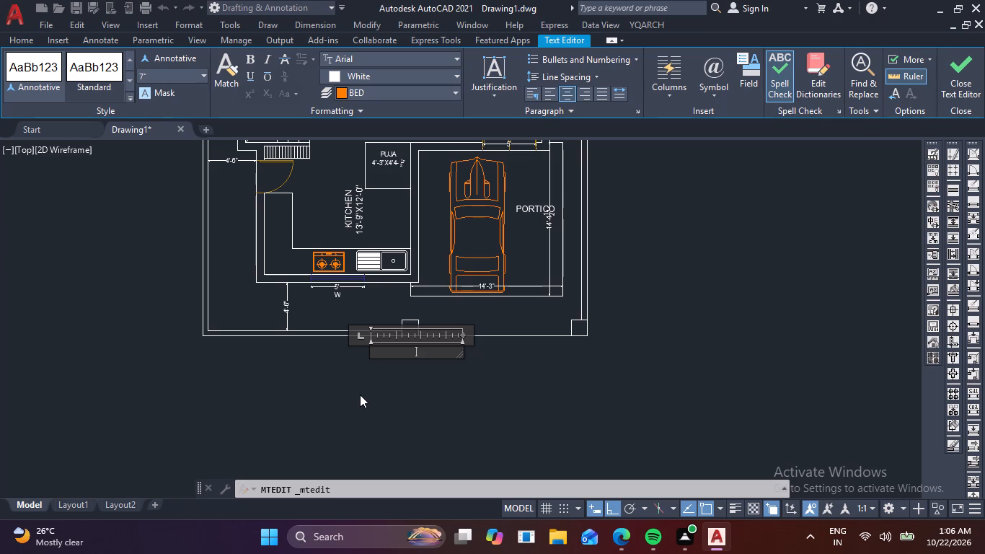
type("30")
key("apostrophe")
key("0")
key("BackSpace")
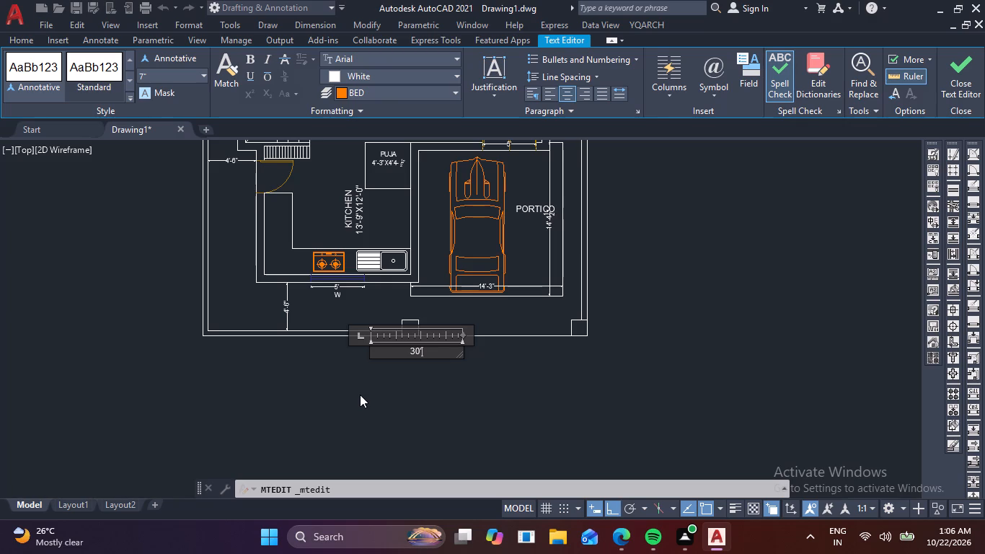
type("-0")
key("shift+quotedbl")
key("space")
type("WI")
type("DE")
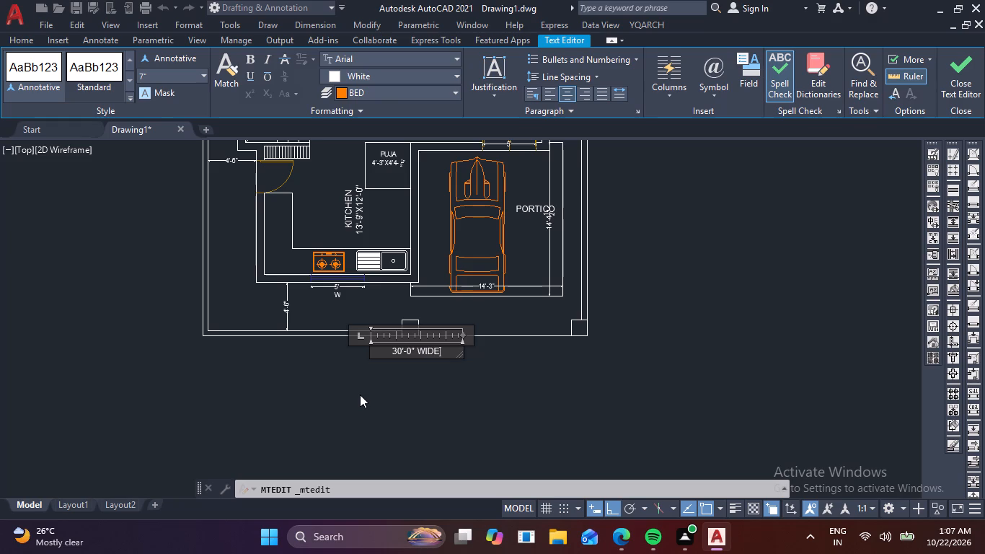
key("space")
type("EAST")
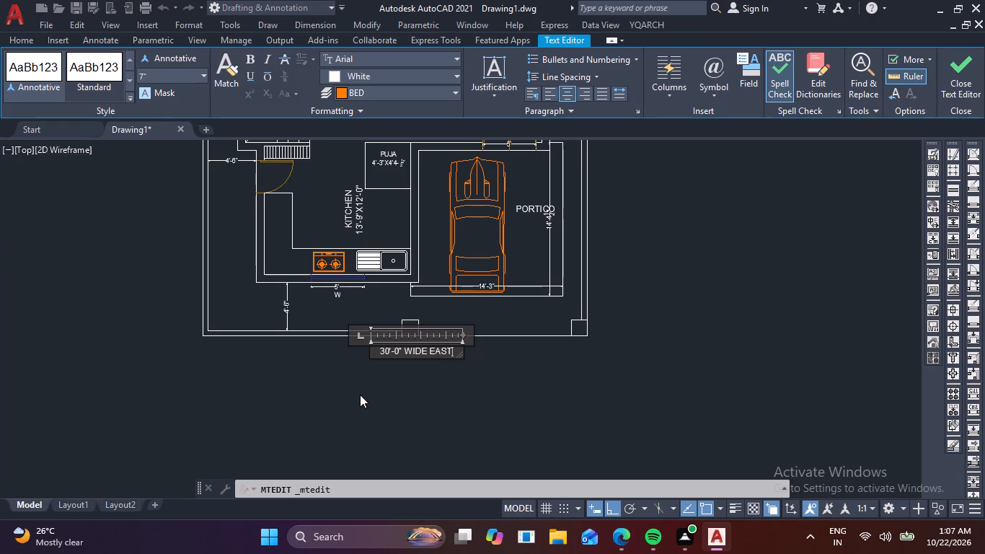
key("space")
type("ROAD")
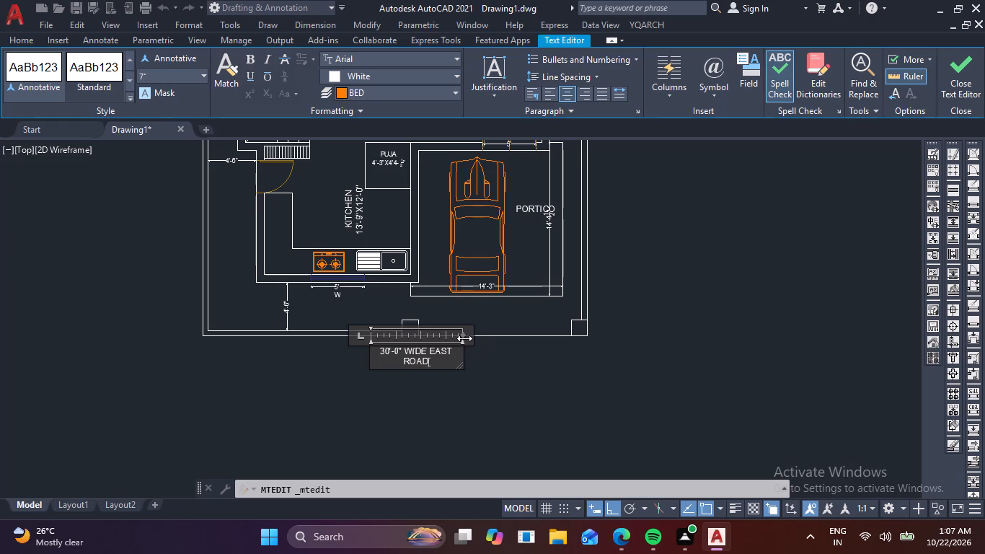
left_click_drag(464, 338, 494, 343)
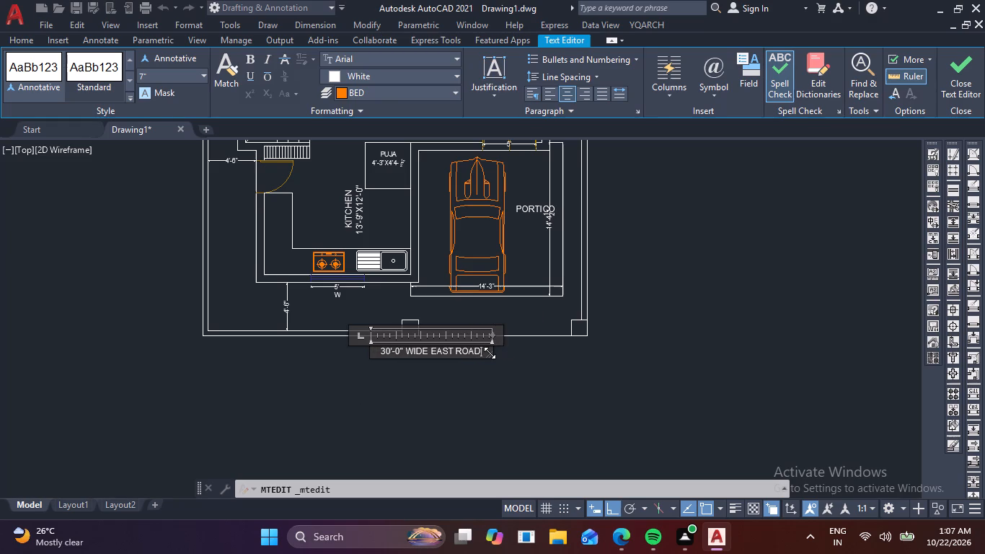
Set the 30'-0" WIDE EAST ROAD label's text height to 1' and widen its box so the text fits on one line.
left_click_drag(486, 350, 335, 350)
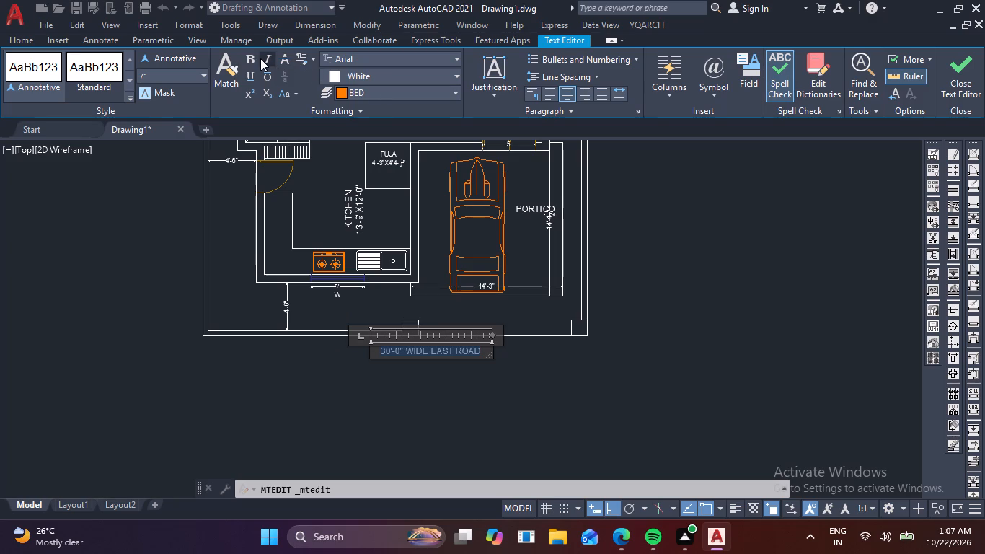
left_click(187, 79)
key("1")
type("'")
key("space")
left_click(484, 349)
left_click_drag(484, 349, 345, 348)
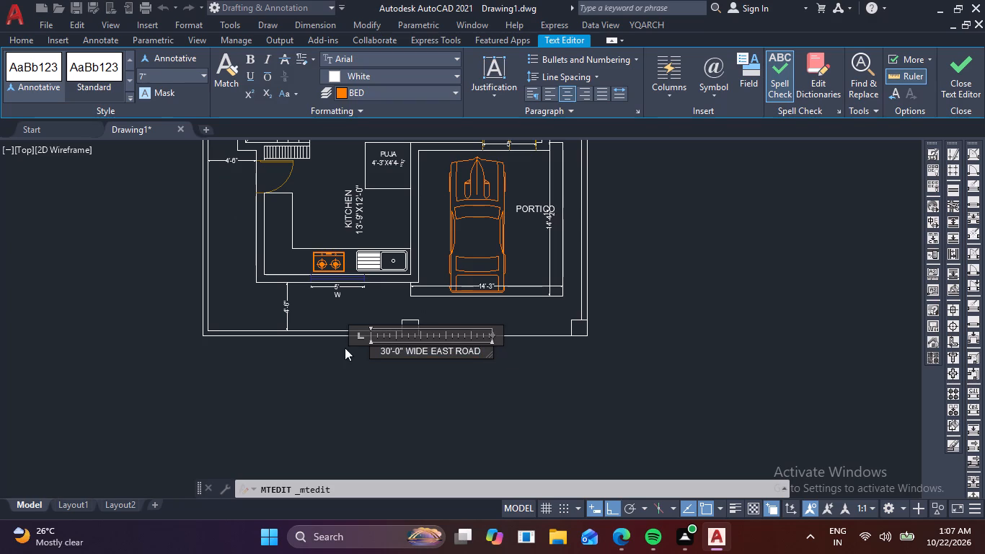
left_click(177, 72)
type("1'")
key("Return")
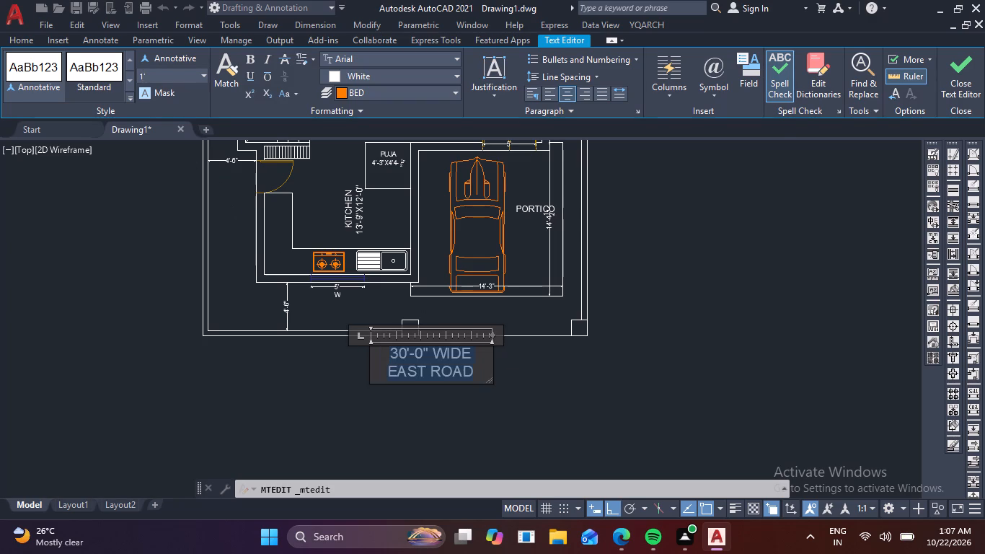
left_click_drag(492, 335, 552, 340)
left_click(508, 361)
left_click(477, 379)
Move the road label west so it sits centred along the plot's width, just outside the south boundary wall.
left_click(473, 358)
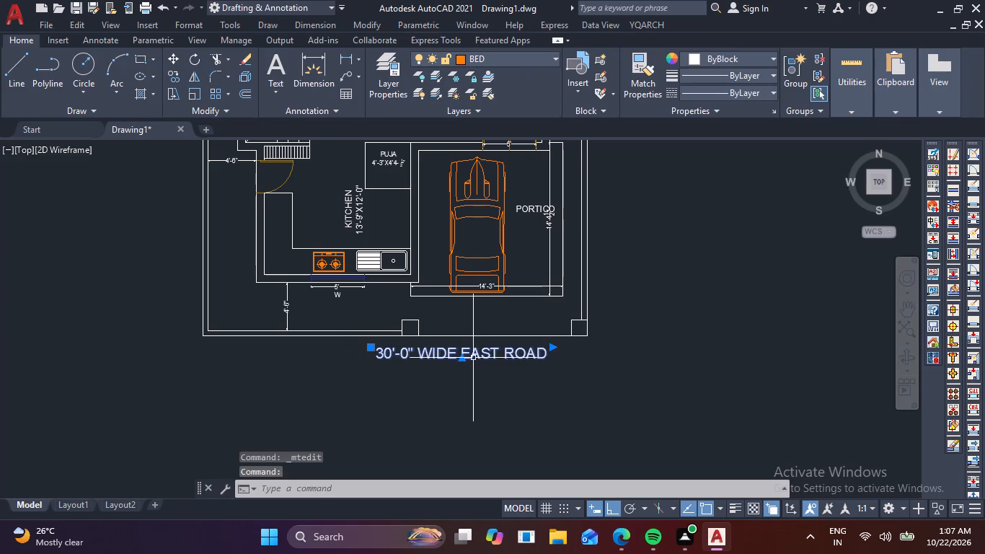
type("M")
key("space")
left_click(473, 358)
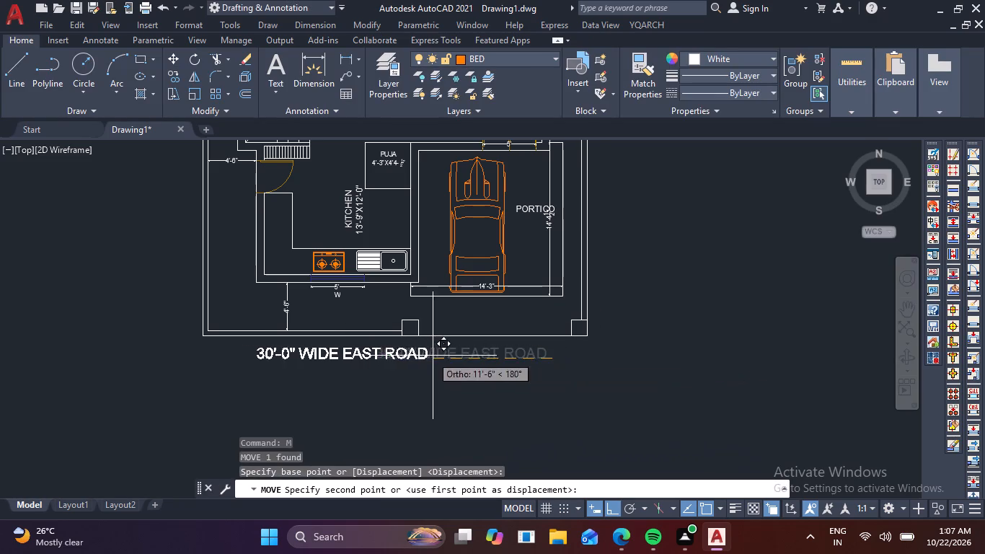
left_click(480, 350)
left_click(465, 342)
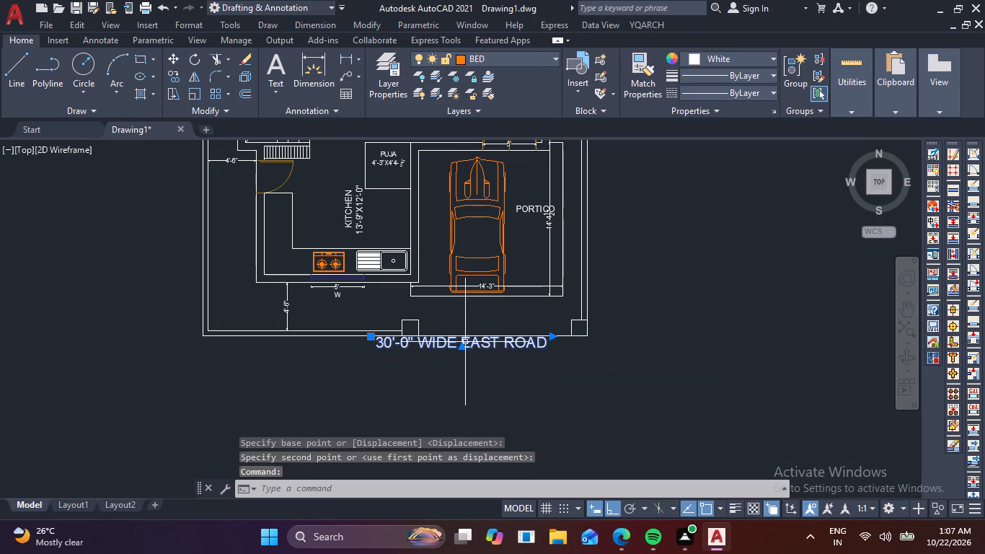
type("M")
key("space")
left_click(465, 342)
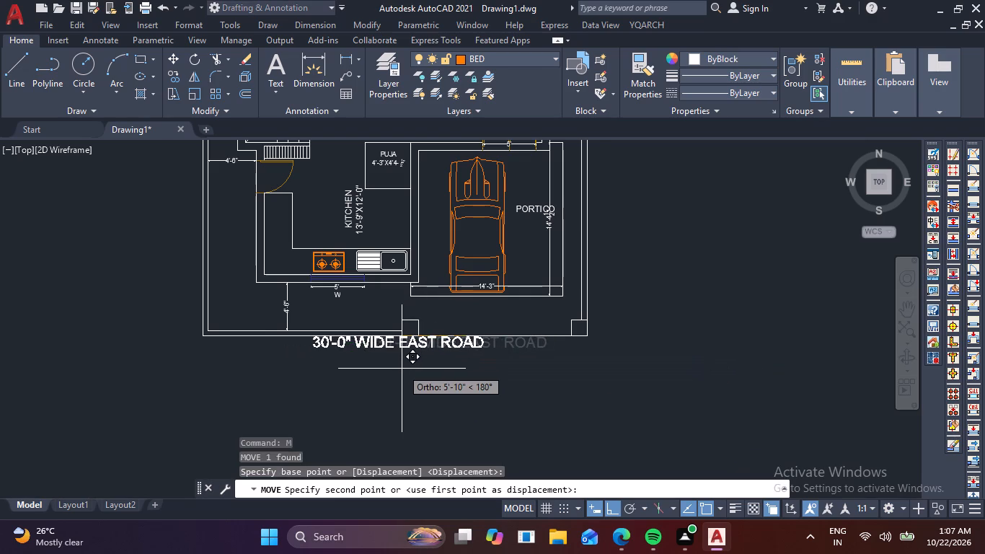
key("F8")
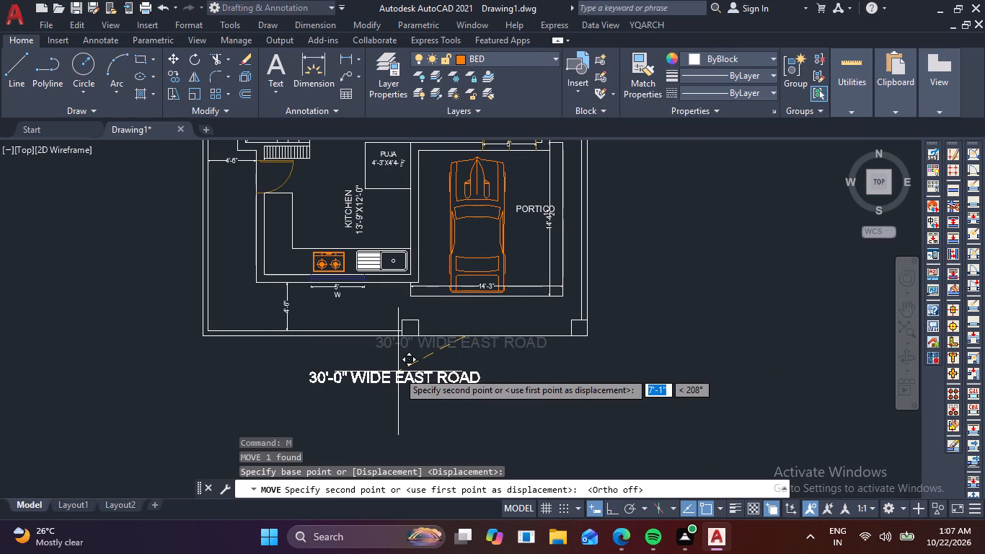
scroll(398, 371, "up", 2)
scroll(404, 302, "down", 2)
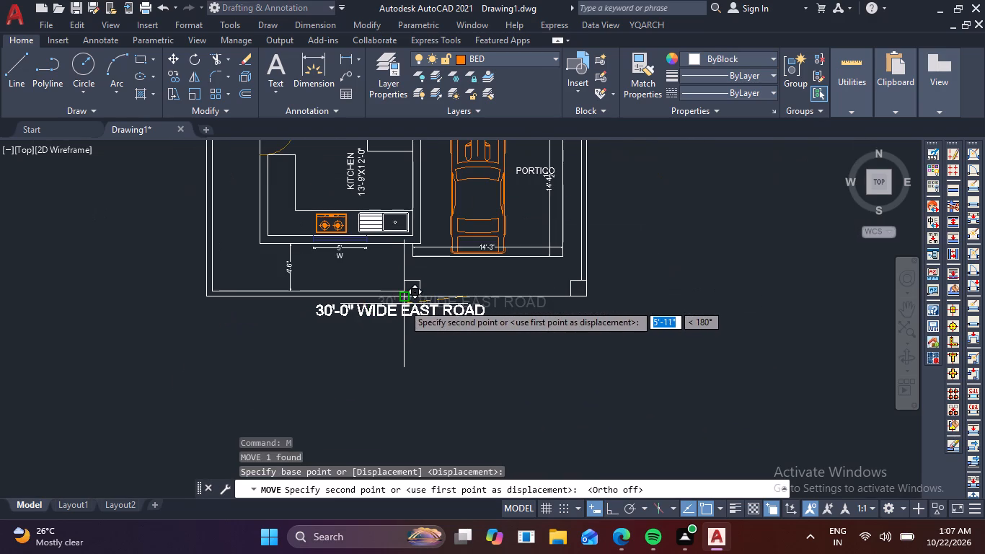
left_click(402, 306)
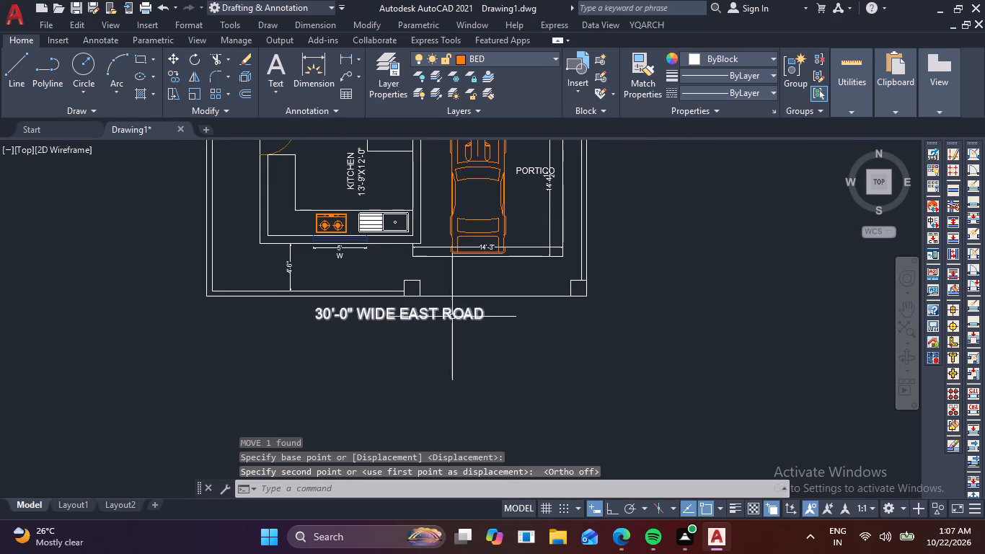
scroll(459, 322, "down", 1)
middle_click_drag(479, 340, 492, 364)
key("Escape")
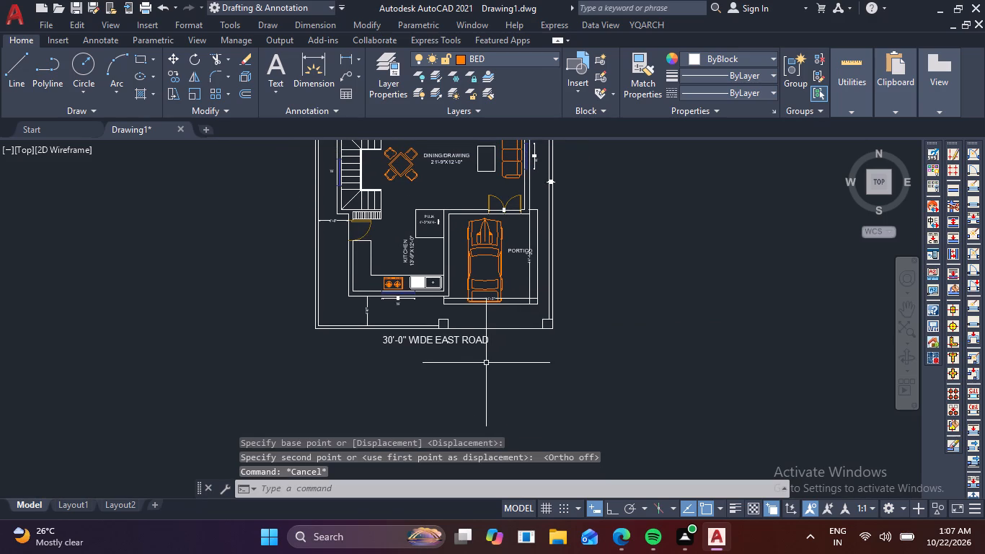
Draw a horizontal line about 40'-3" long just below the road label, extending past both sides of the plot.
type("L")
key("space")
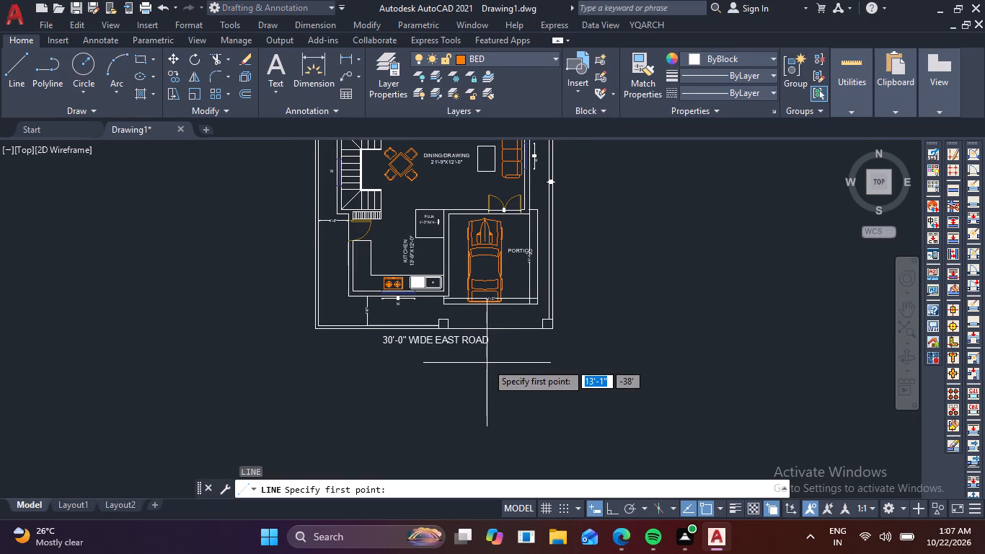
scroll(556, 333, "up", 1)
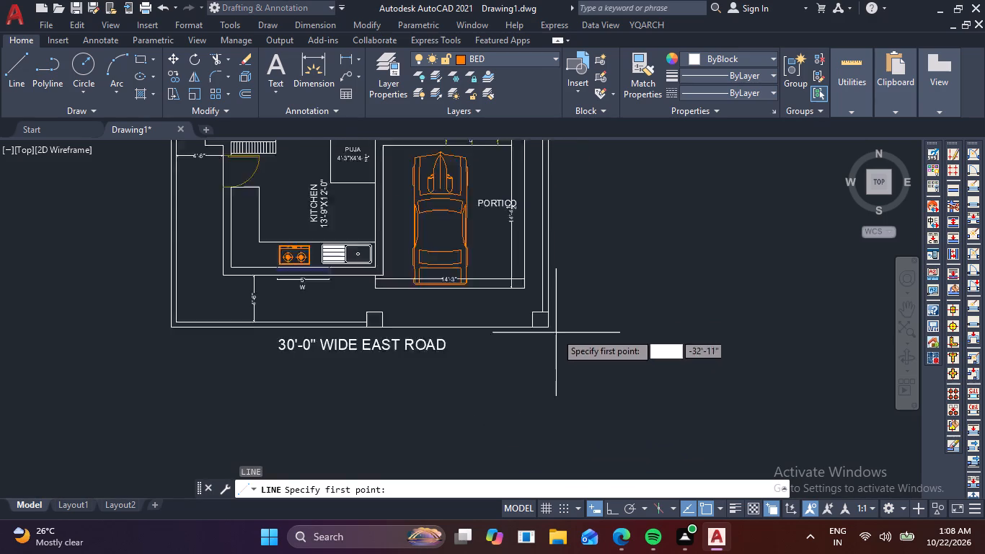
scroll(556, 333, "up", 1)
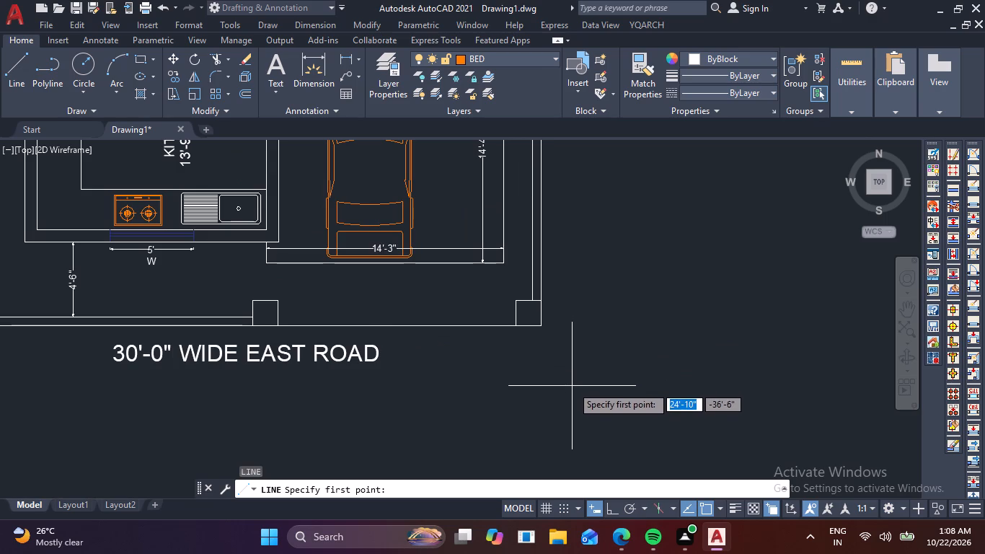
left_click(572, 386)
middle_click_drag(279, 379, 516, 433)
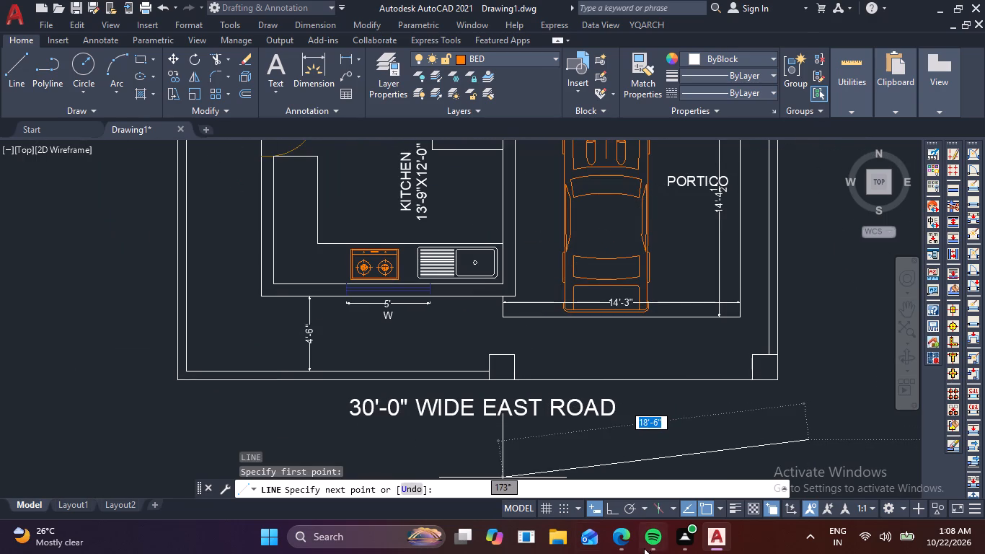
left_click(606, 506)
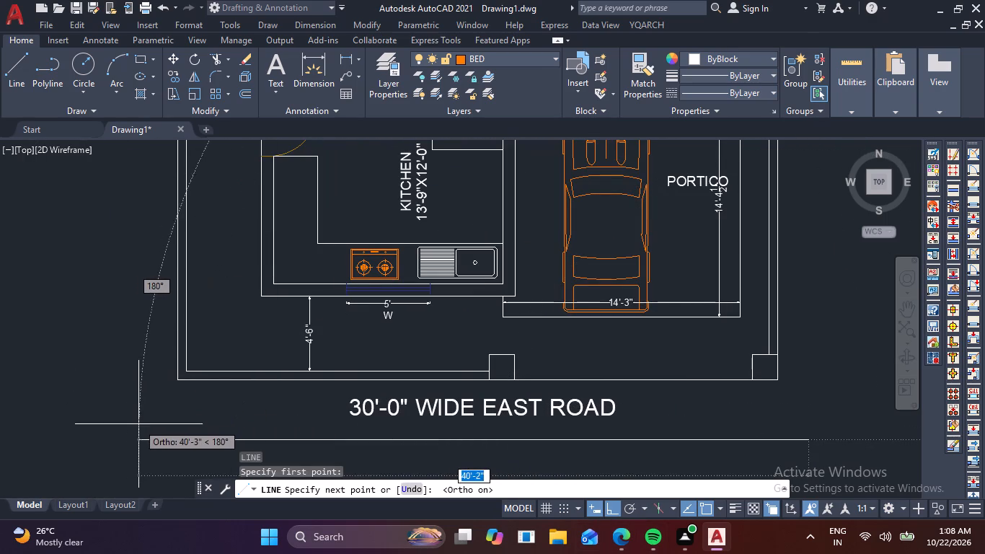
left_click(140, 440)
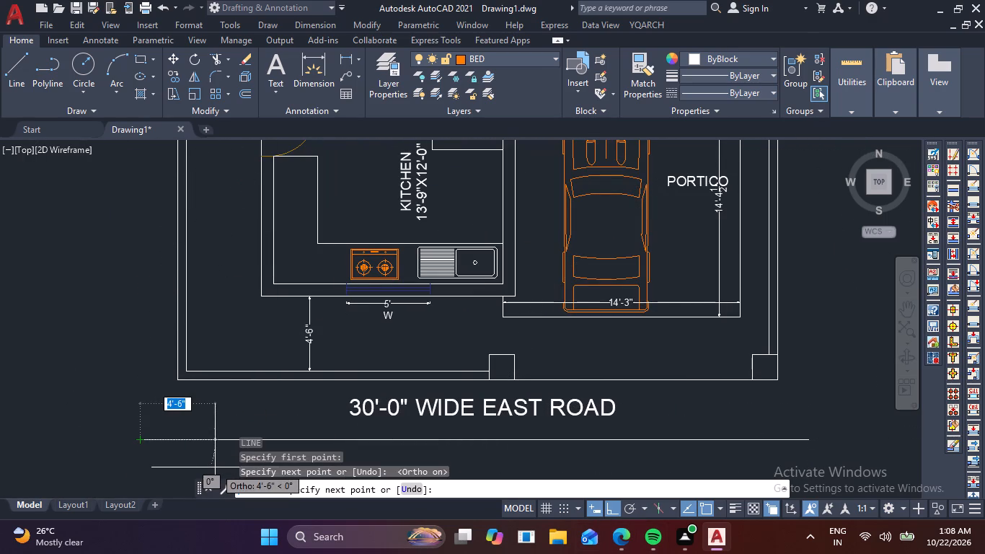
key("Escape")
Extend the south boundary wall's outer line west and east with two short lines aligned to the ends of the road line below.
key("l")
key("space")
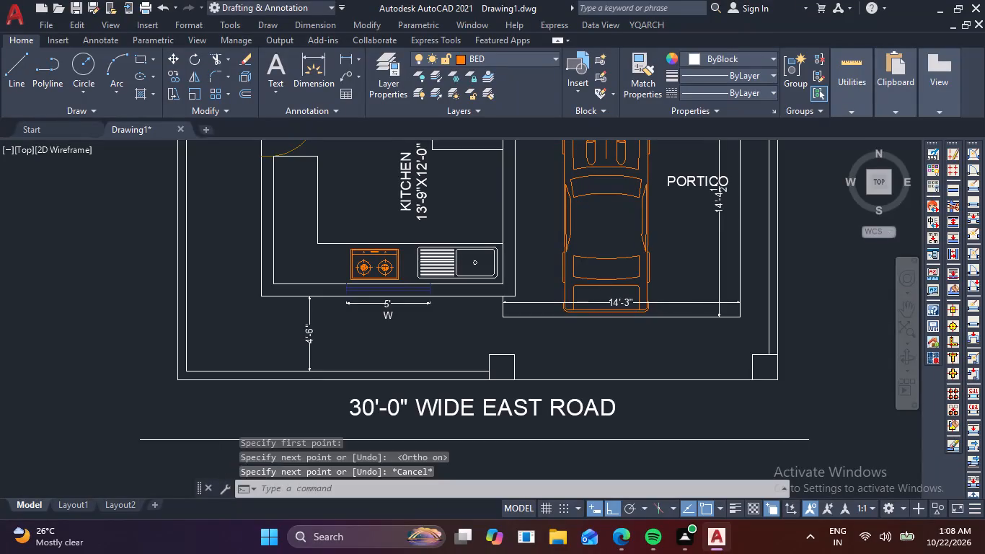
left_click(173, 384)
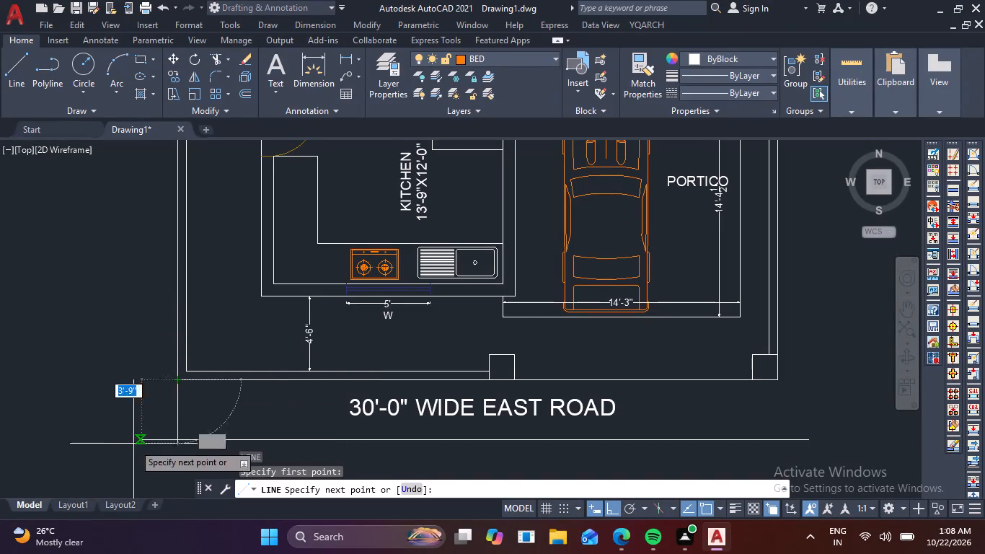
left_click(142, 379)
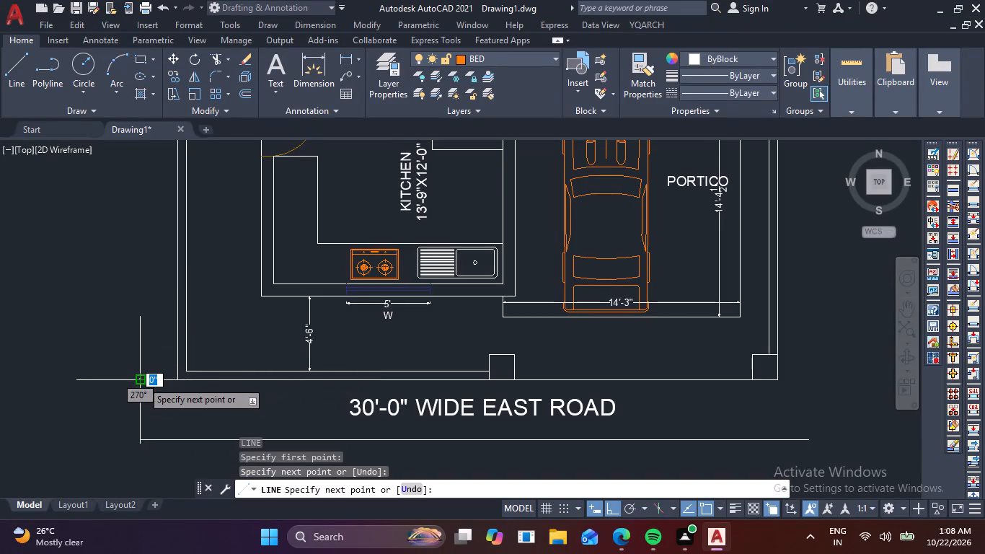
key("space")
middle_click_drag(390, 430, 87, 424)
key("space")
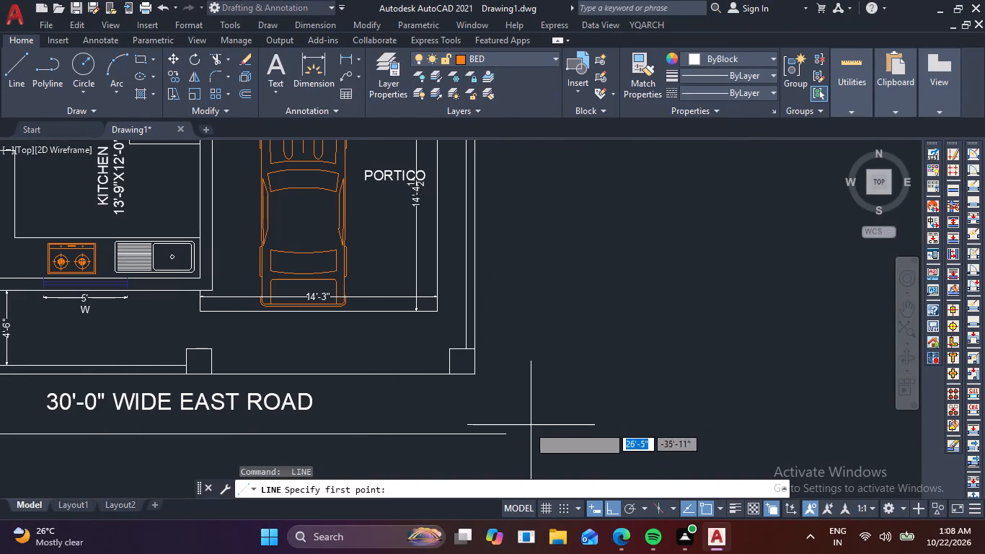
left_click(473, 373)
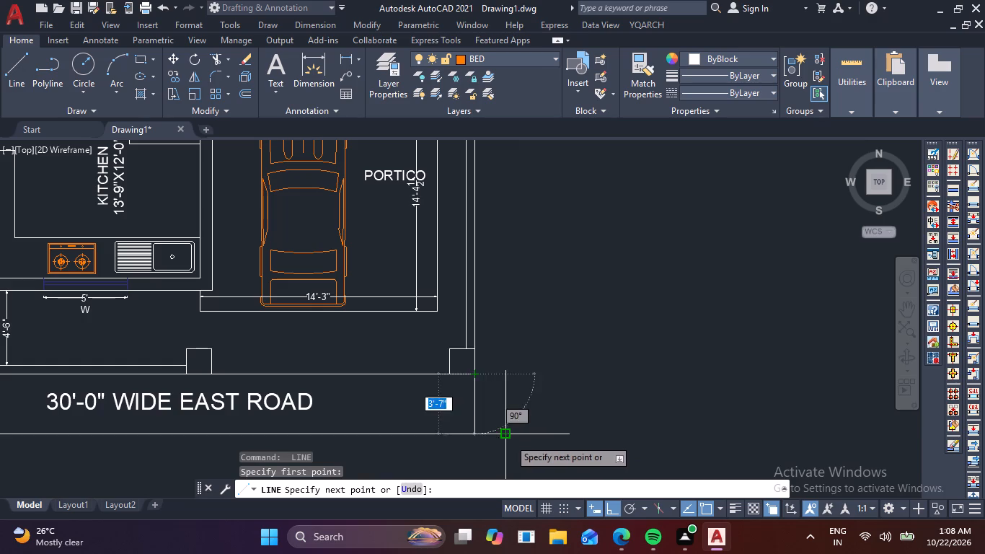
left_click(507, 376)
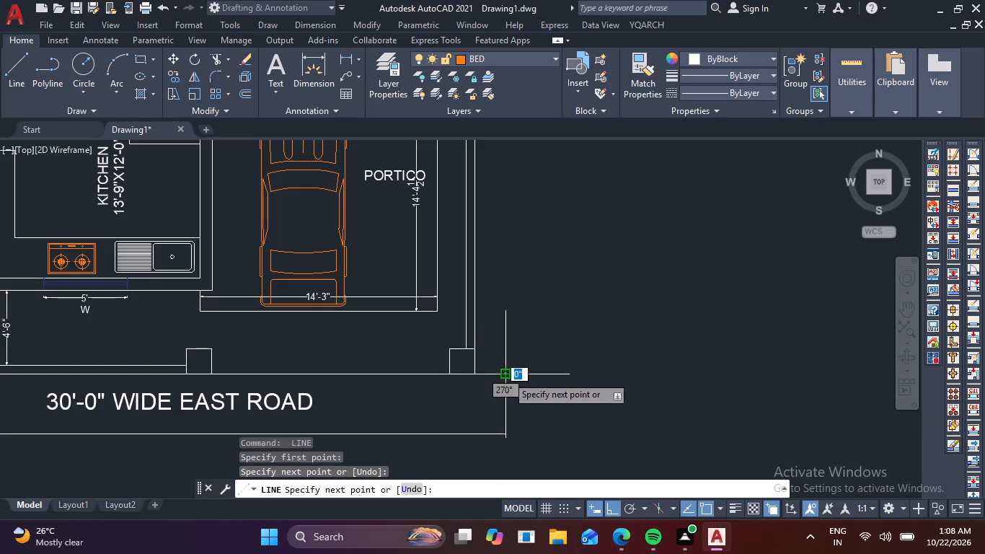
key("space")
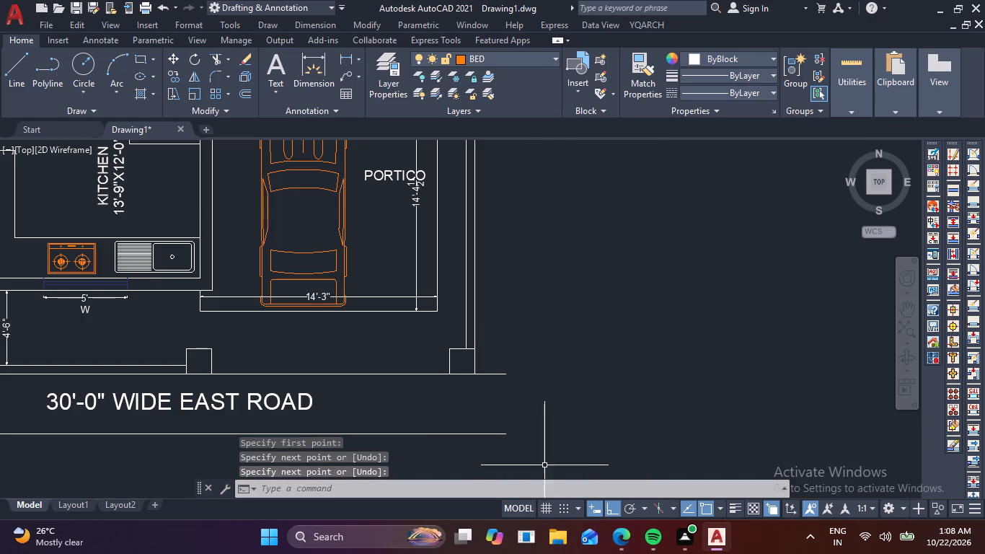
Add a vertical breakline with a 4" symbol across the road's east end, overshooting both road lines, with the symbol midway between them.
key("b")
type("RE")
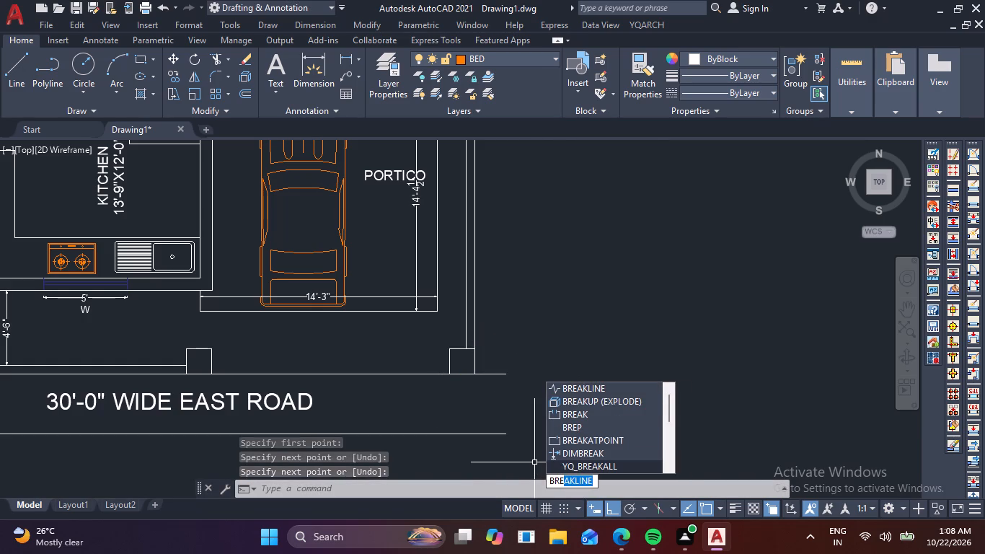
key("space")
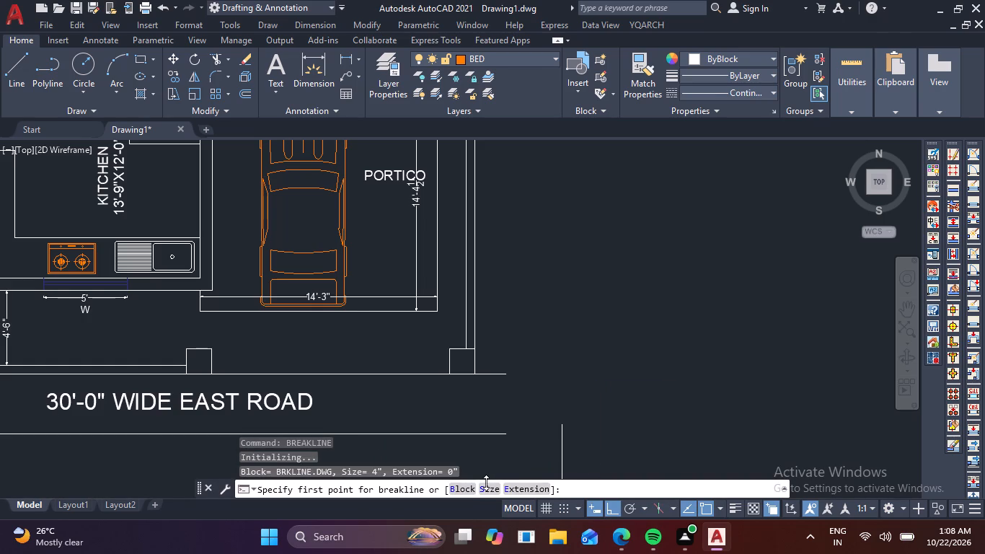
left_click(481, 493)
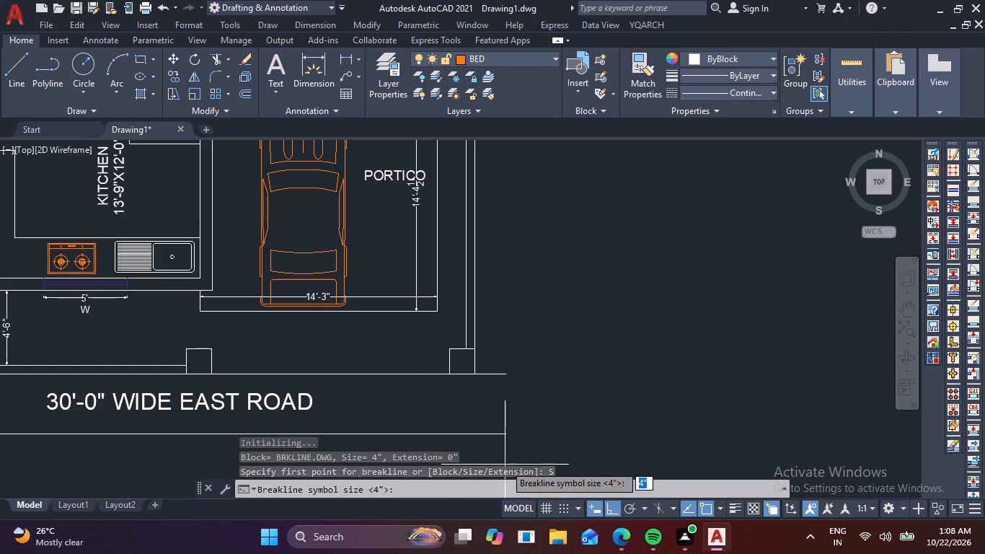
key("space")
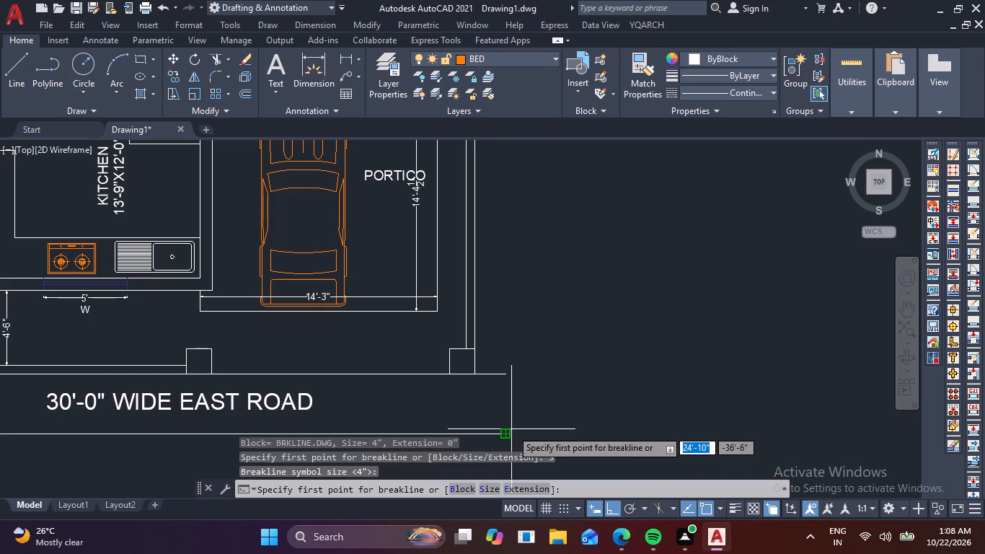
left_click(500, 351)
middle_click_drag(505, 417, 503, 375)
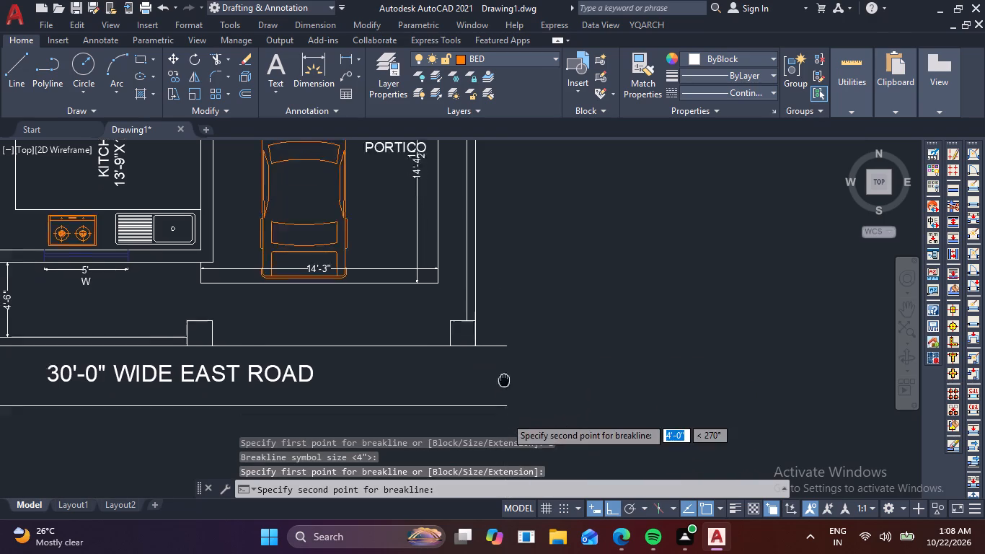
middle_click_drag(503, 375, 498, 351)
left_click(500, 393)
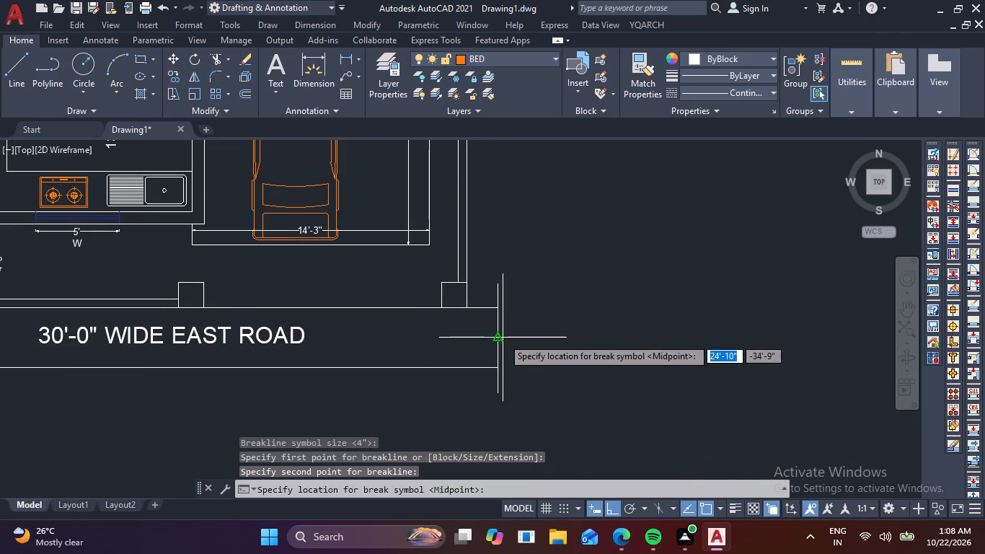
left_click(503, 338)
Add a matching vertical breakline across the road's west end, overshooting both road lines, with the break symbol near its middle.
scroll(501, 358, "down", 3)
middle_click_drag(433, 382, 503, 390)
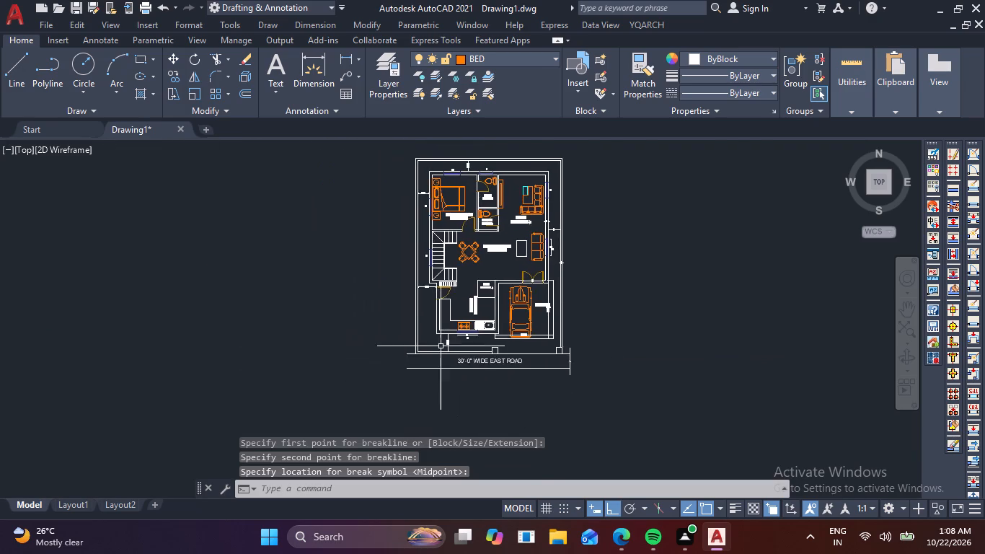
scroll(440, 345, "up", 3)
middle_click_drag(420, 369, 498, 319)
key("space")
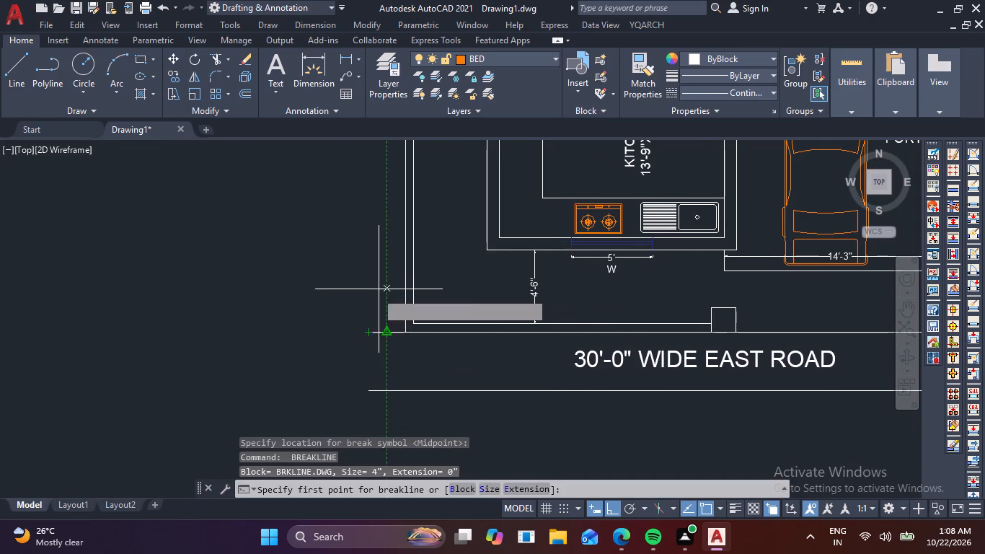
left_click(370, 307)
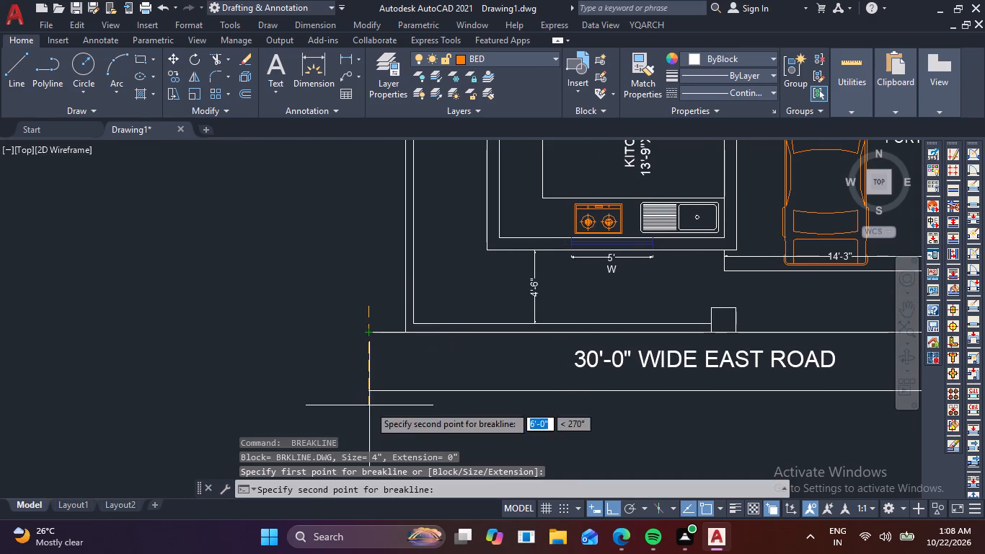
left_click(371, 413)
left_click(368, 371)
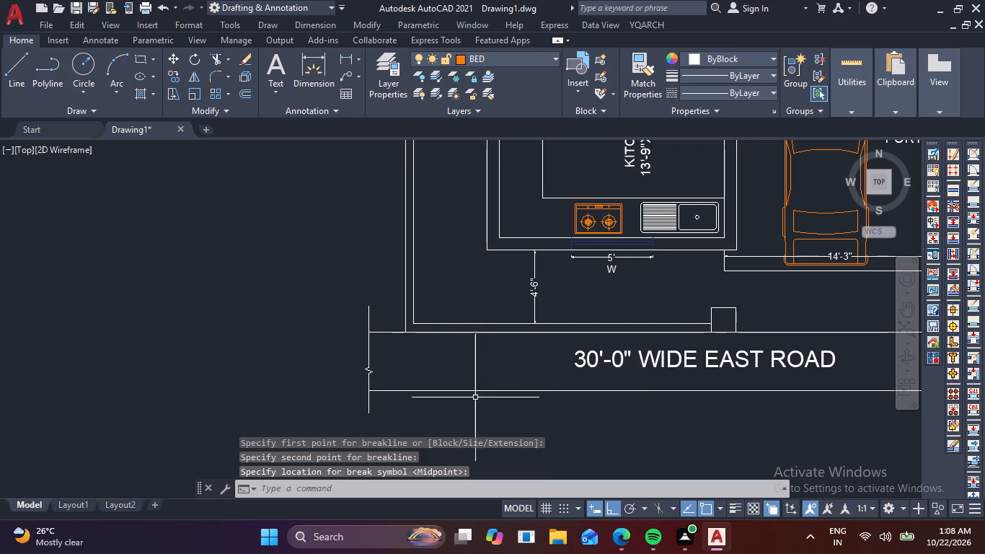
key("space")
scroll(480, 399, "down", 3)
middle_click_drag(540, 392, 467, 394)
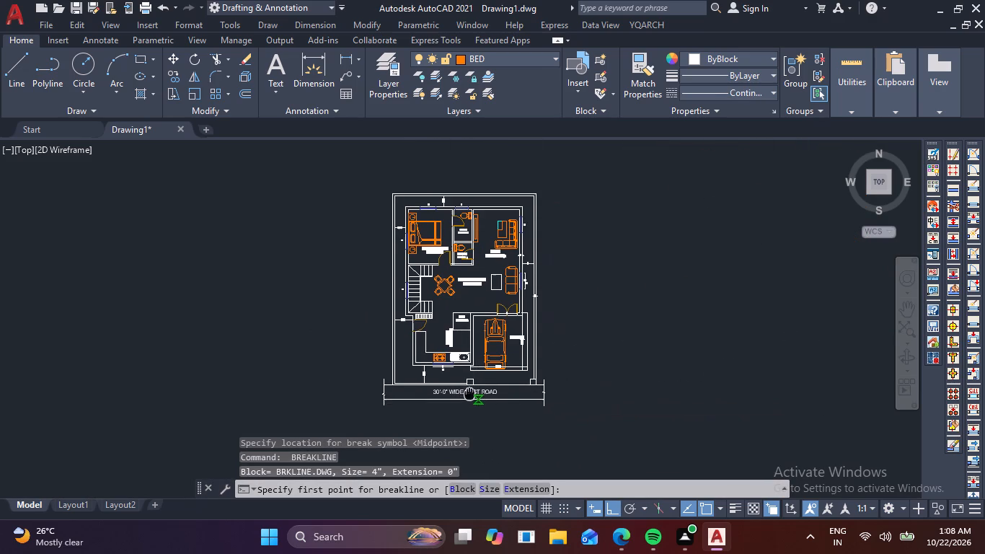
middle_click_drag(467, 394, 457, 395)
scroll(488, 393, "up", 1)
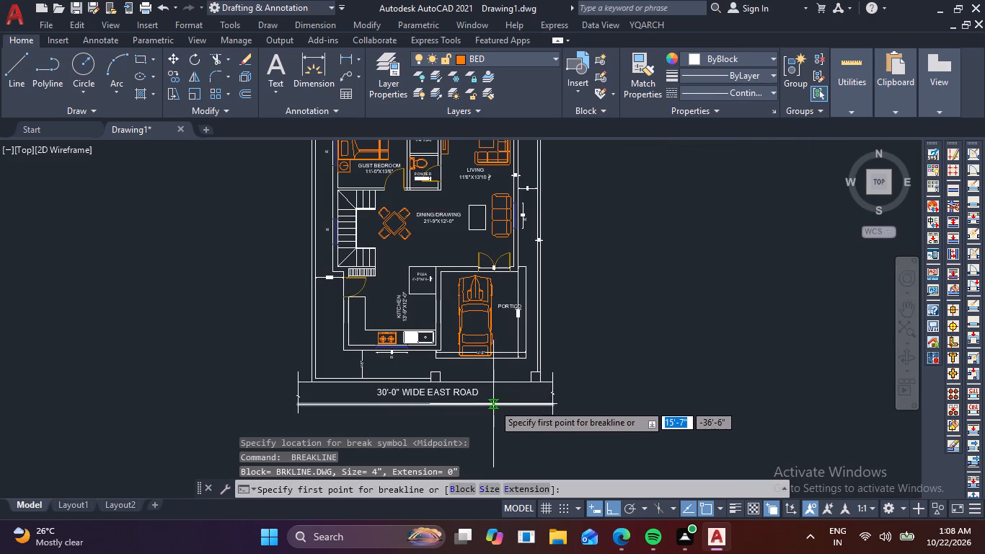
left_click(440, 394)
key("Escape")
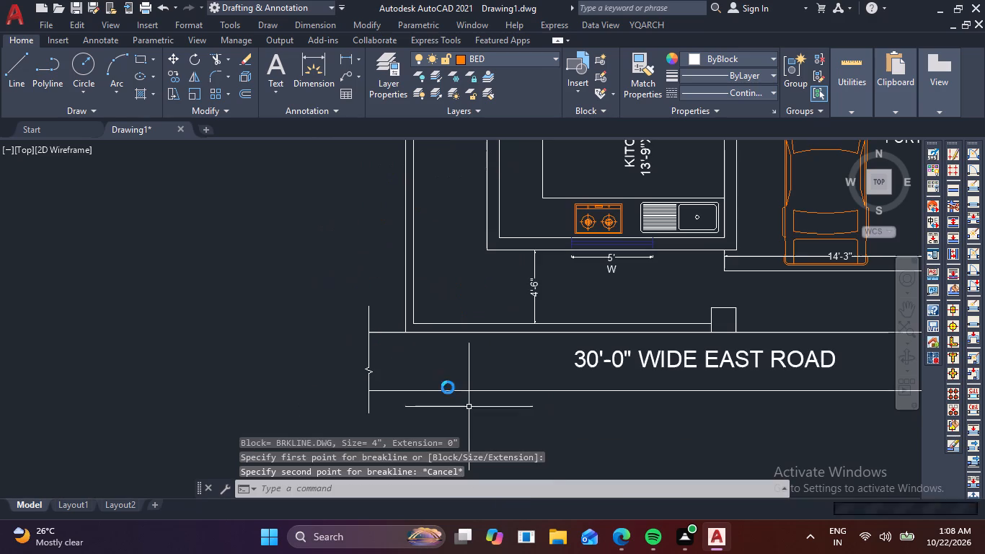
Copy the 30'-0" WIDE EAST ROAD label straight down to just below the lower road line.
left_click(626, 364)
left_click(584, 353)
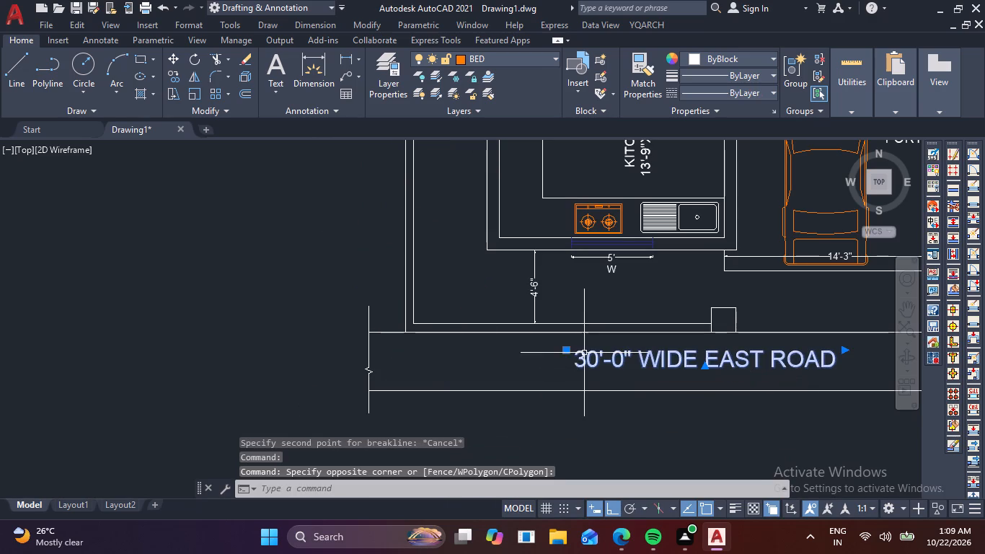
type("CO")
key("space")
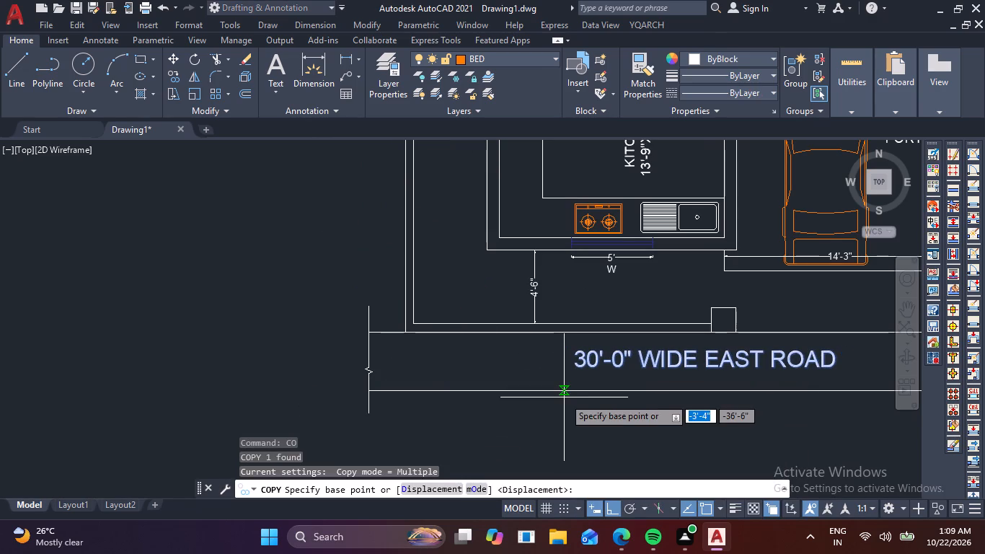
left_click(626, 358)
scroll(585, 418, "down", 1)
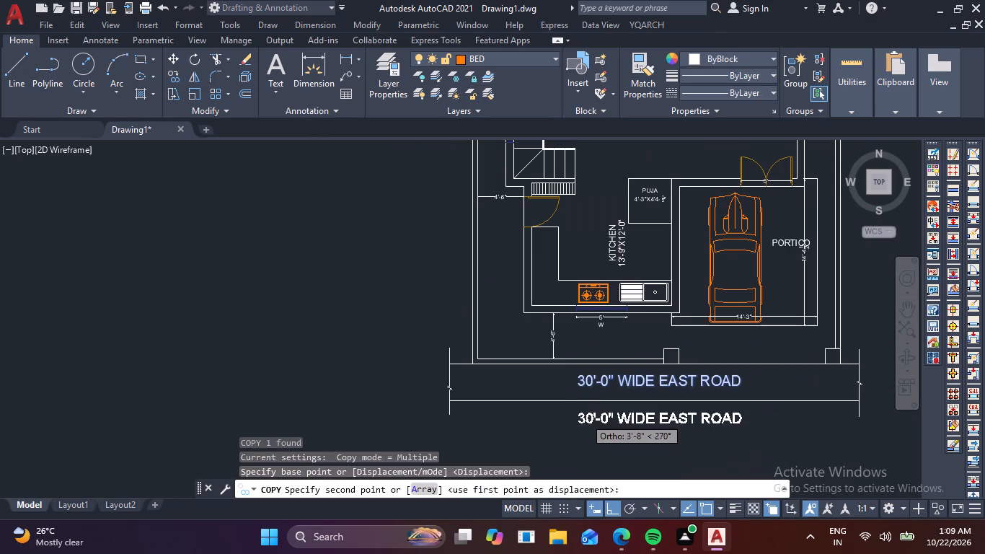
left_click(598, 428)
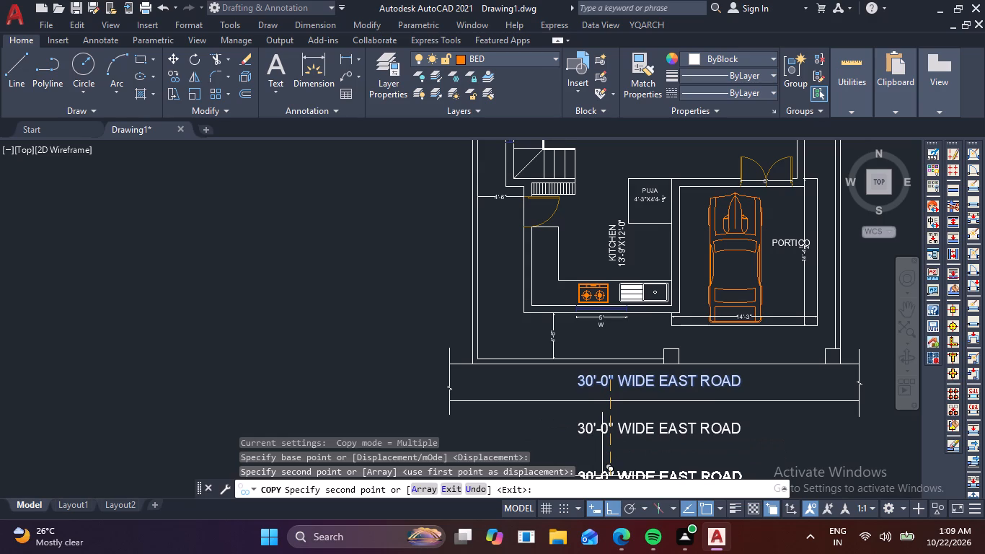
key("Escape")
Replace the copied label's text below the road with GROUND FLOOR PLAN.
triple_click(649, 434)
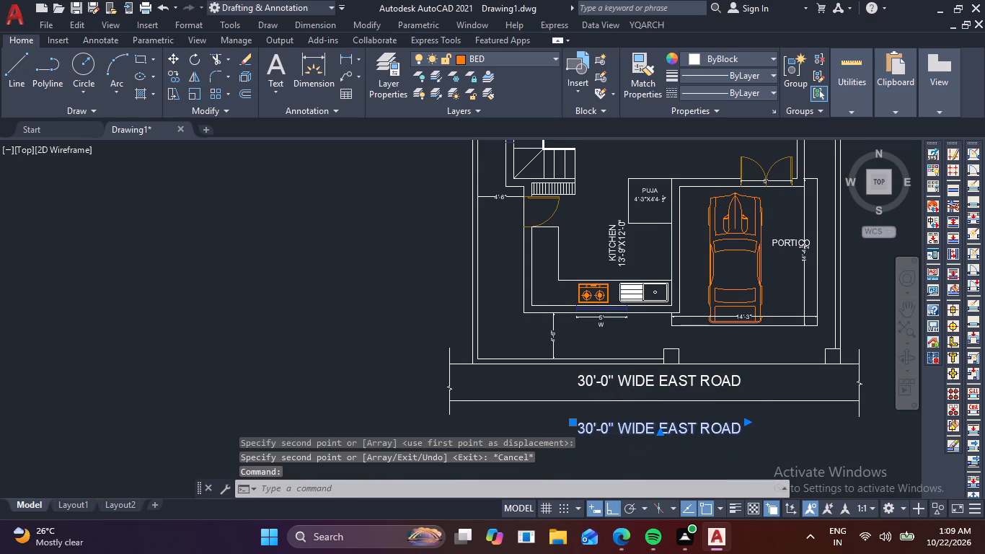
key("Right")
key("Right")
key("Right")
key("Right")
key("Right")
key("Right")
key("Right")
key("Right")
key("Right")
key("Right")
key("Right")
key("Right")
key("Right")
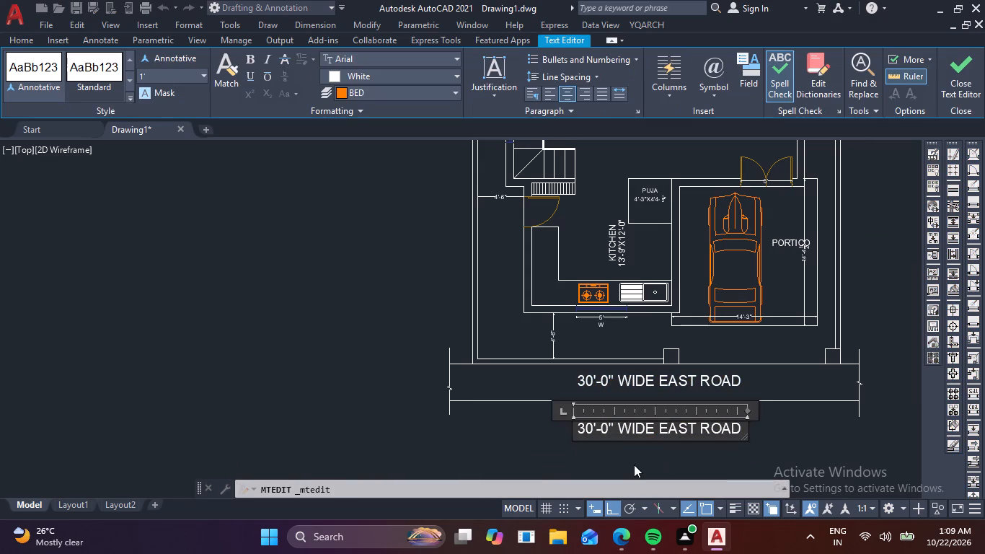
key("BackSpace")
key("BackSpace")
key("BackSpace")
key("BackSpace")
key("BackSpace")
key("BackSpace")
key("BackSpace")
key("BackSpace")
key("BackSpace")
key("BackSpace")
key("BackSpace")
key("BackSpace")
key("BackSpace")
key("BackSpace")
key("BackSpace")
key("BackSpace")
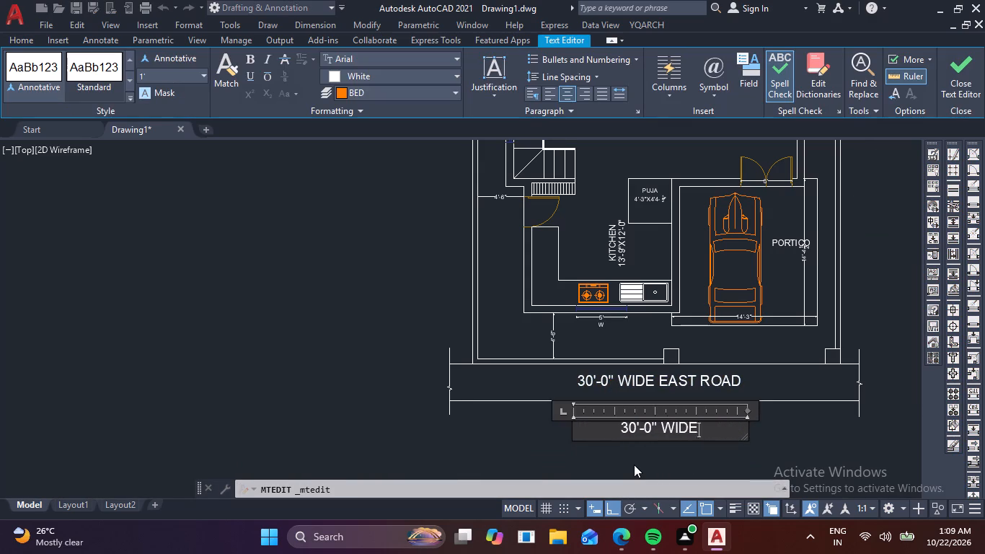
key("BackSpace")
key("BackSpace")
key("BackSpace")
key("BackSpace")
key("BackSpace")
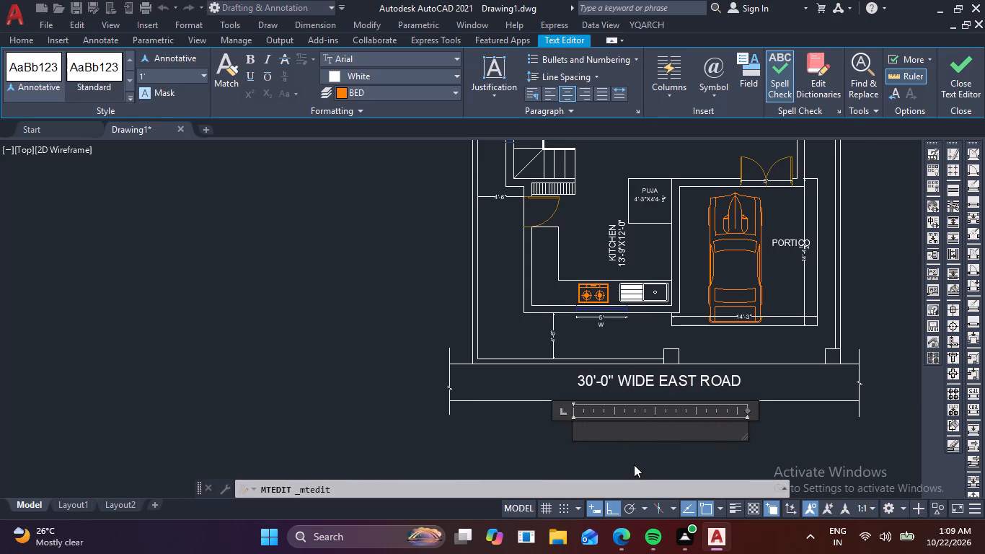
type("GROUND")
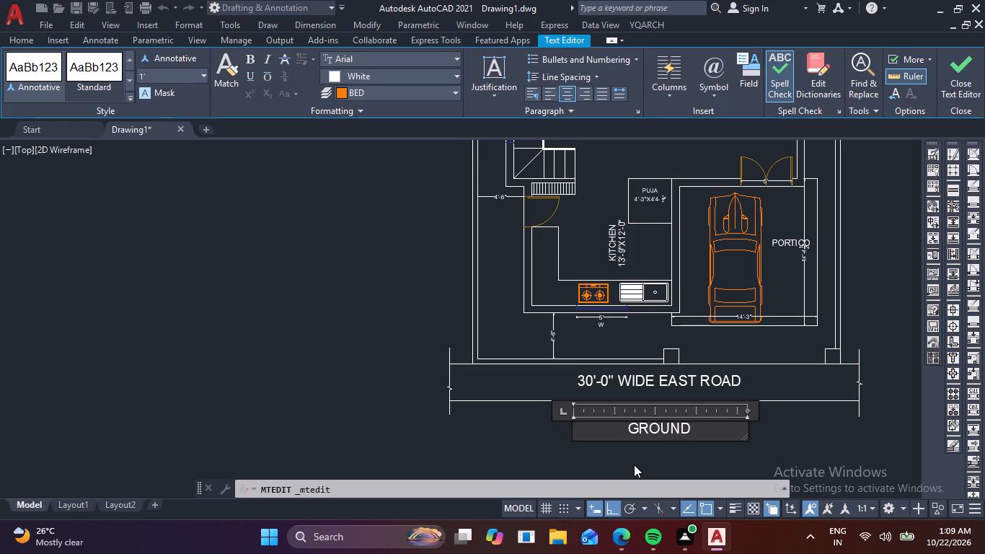
key("space")
type("FLOOR")
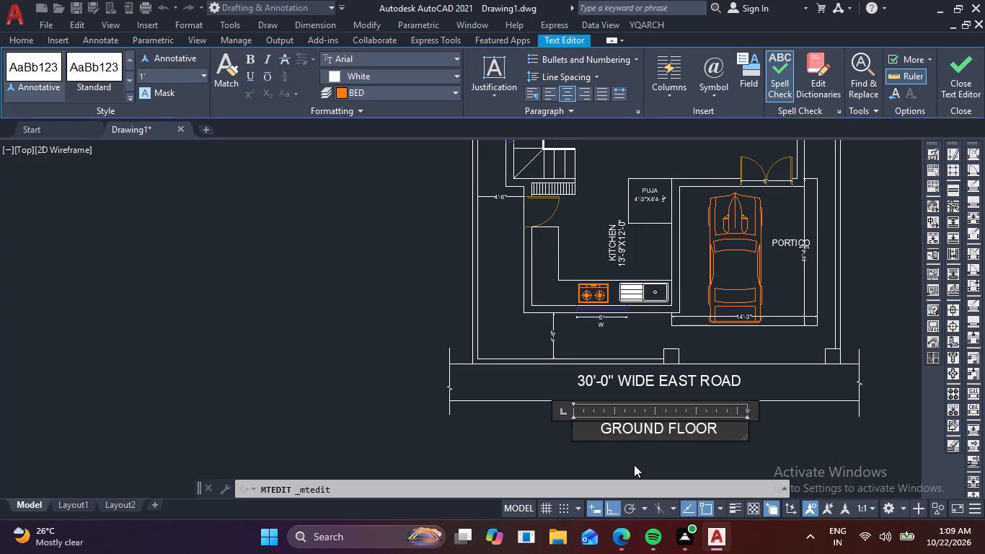
key("space")
type("PLAN")
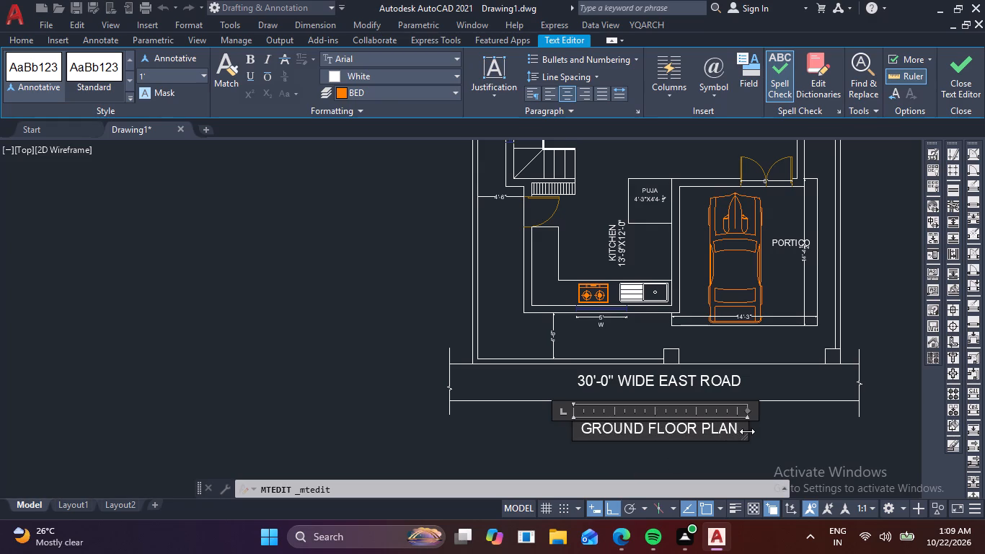
Make the GROUND FLOOR PLAN title bold and underlined.
left_click_drag(740, 432, 547, 429)
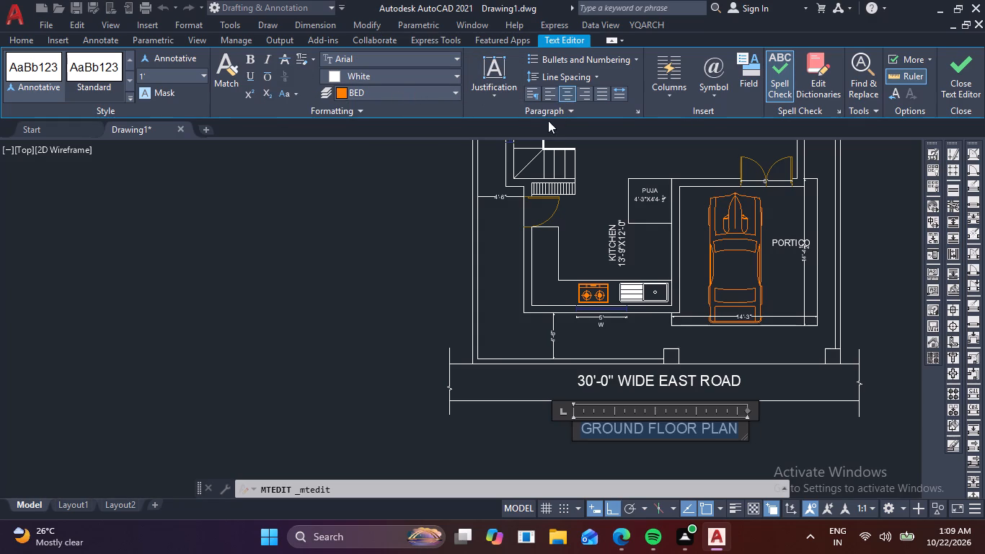
left_click(251, 54)
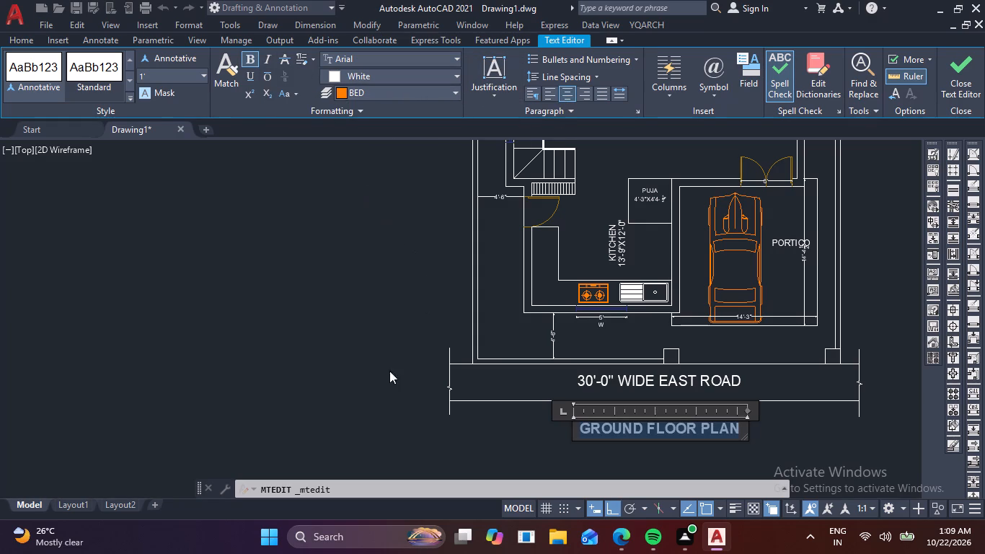
left_click(244, 76)
left_click(345, 290)
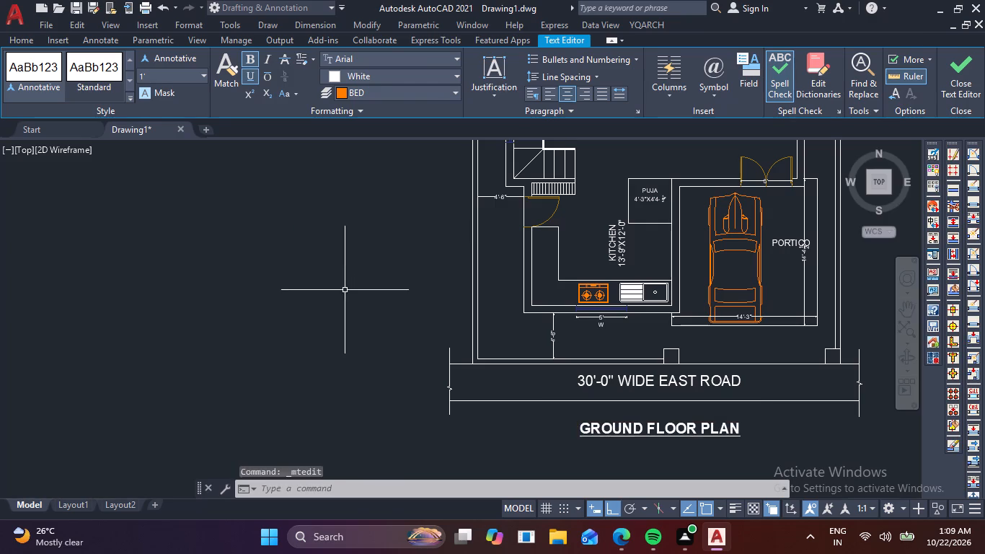
Add a vertical linear dimension from the upper road line to the portico's top wall, placed between the kitchen wall and the car.
scroll(372, 301, "down", 2)
scroll(478, 329, "up", 1)
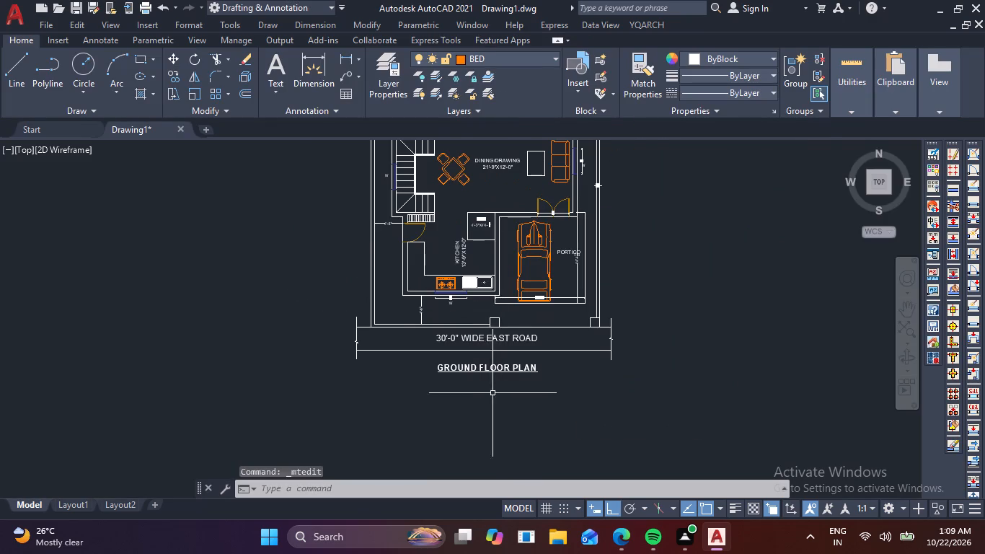
scroll(497, 389, "up", 1)
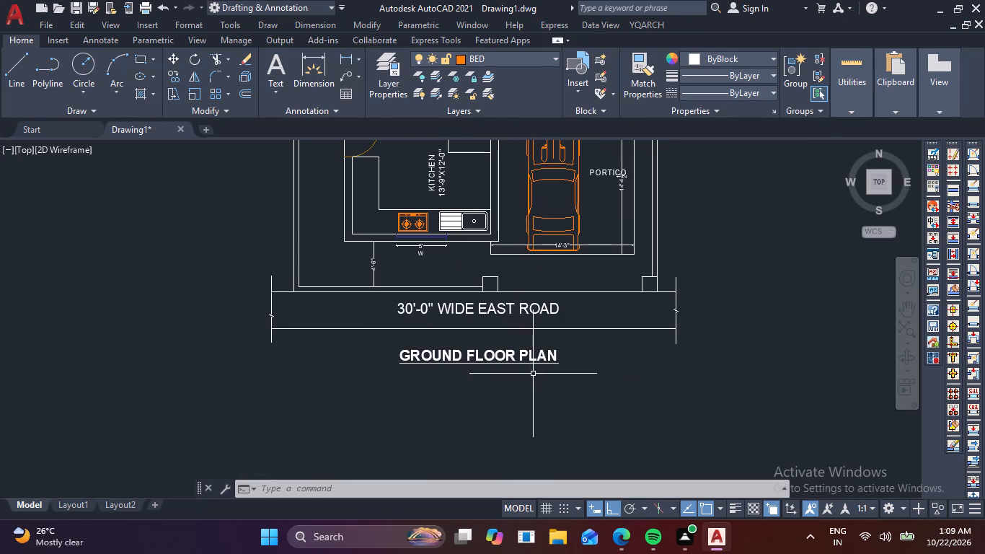
middle_click_drag(540, 297, 483, 384)
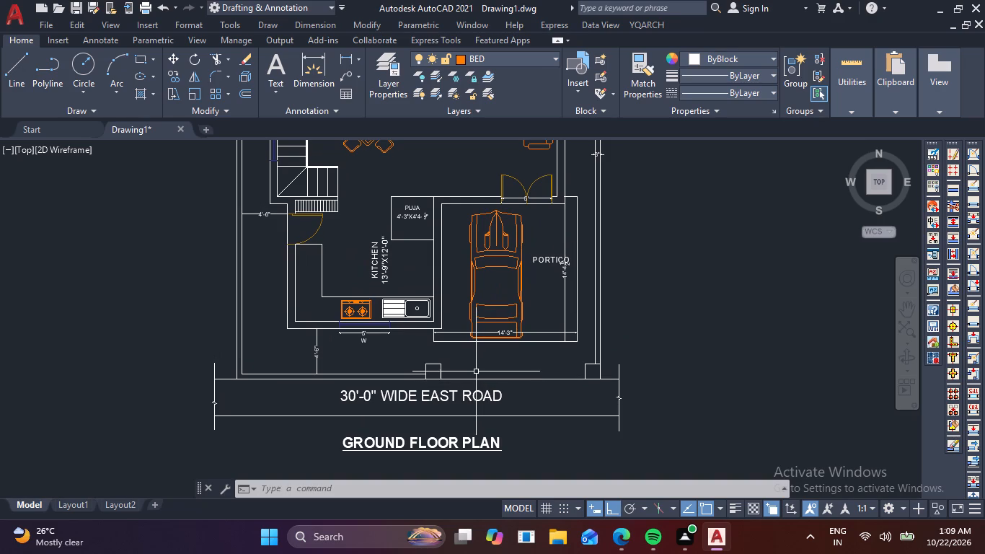
type("DLI")
key("space")
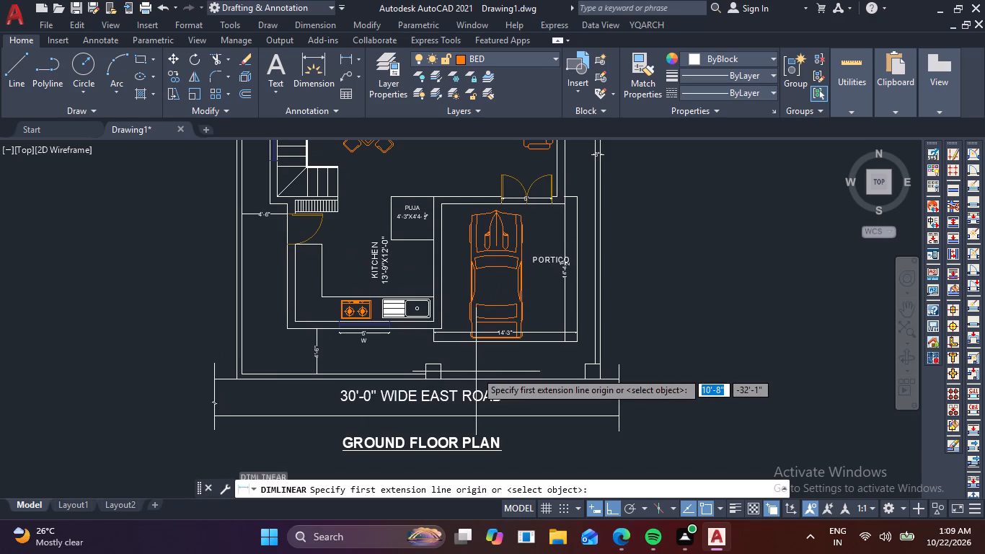
left_click(465, 382)
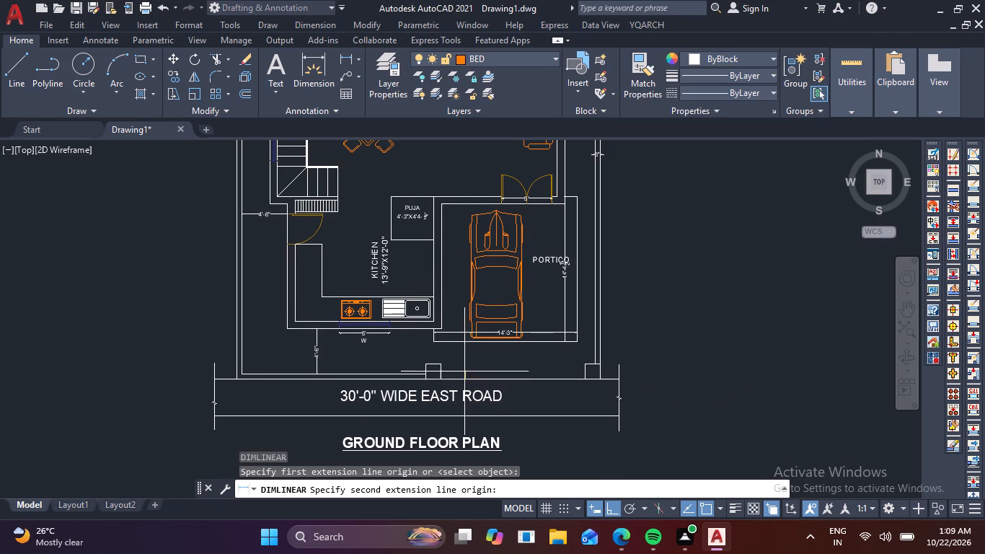
left_click(462, 205)
left_click(456, 226)
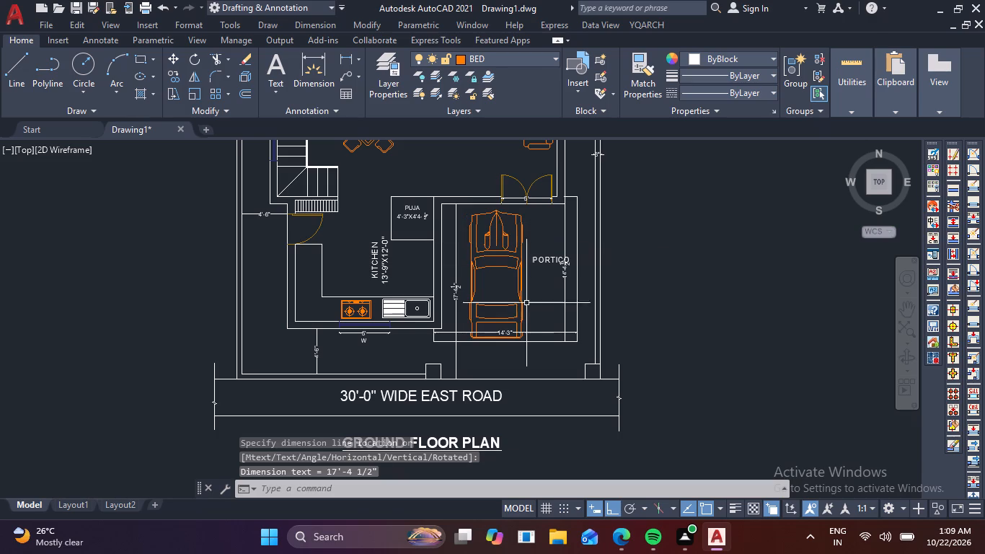
Add a horizontal linear dimension across the portico from the kitchen-side wall to the plot's boundary wall, near the car's front end.
key("space")
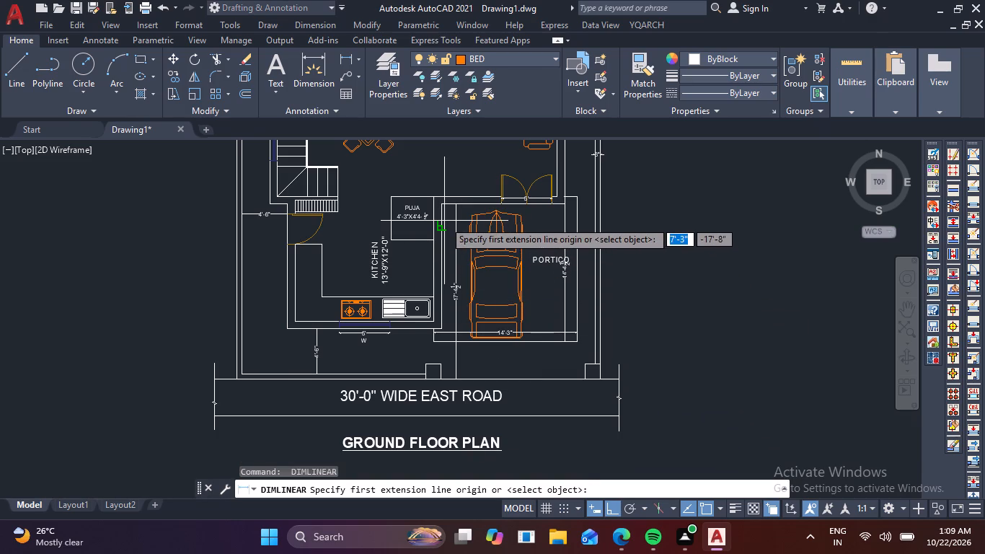
left_click(444, 221)
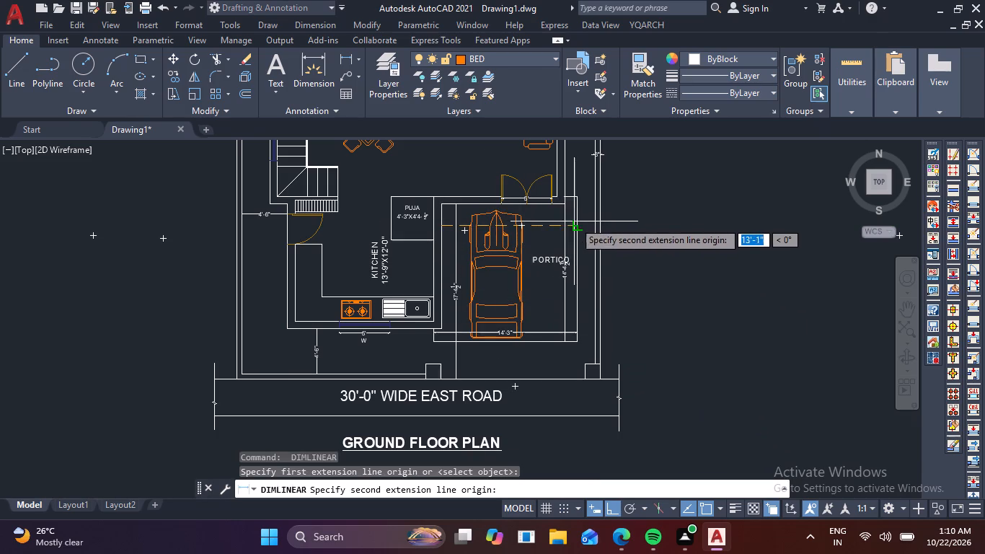
left_click(593, 228)
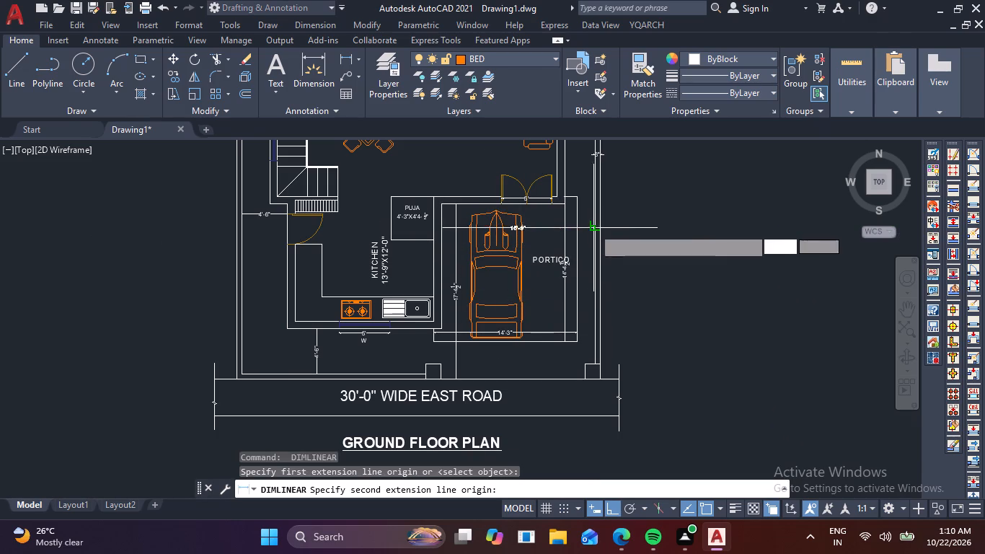
left_click(581, 214)
Examine the whole floor plan, then check the portico, kitchen and road areas and their dimensions up close.
scroll(535, 234, "up", 2)
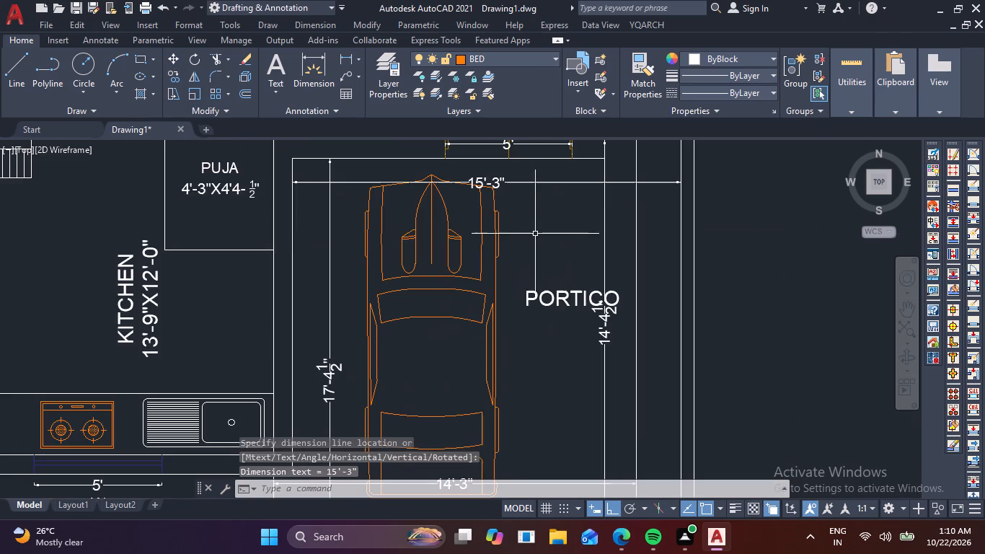
scroll(542, 219, "down", 2)
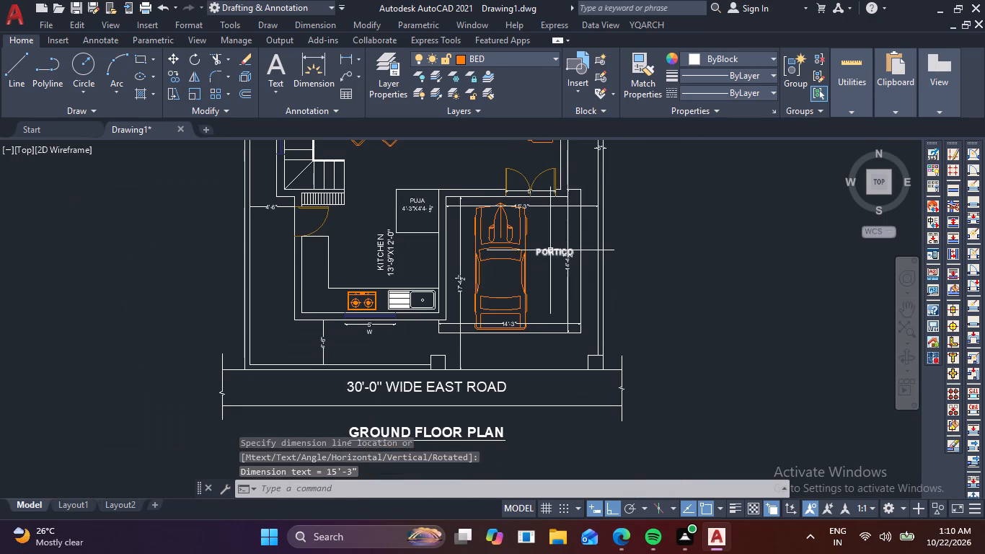
scroll(541, 245, "down", 2)
middle_click_drag(526, 225, 516, 302)
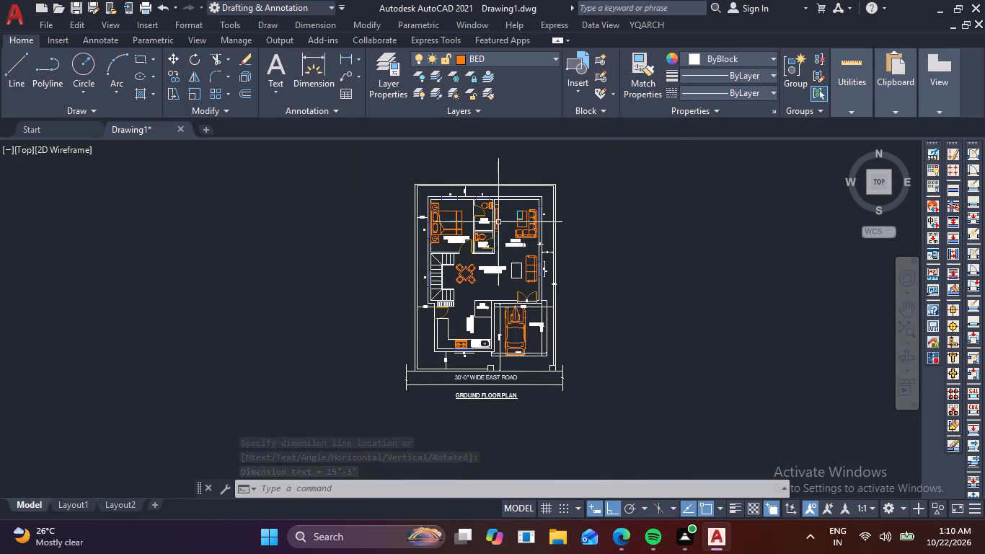
scroll(489, 185, "up", 3)
scroll(483, 232, "down", 2)
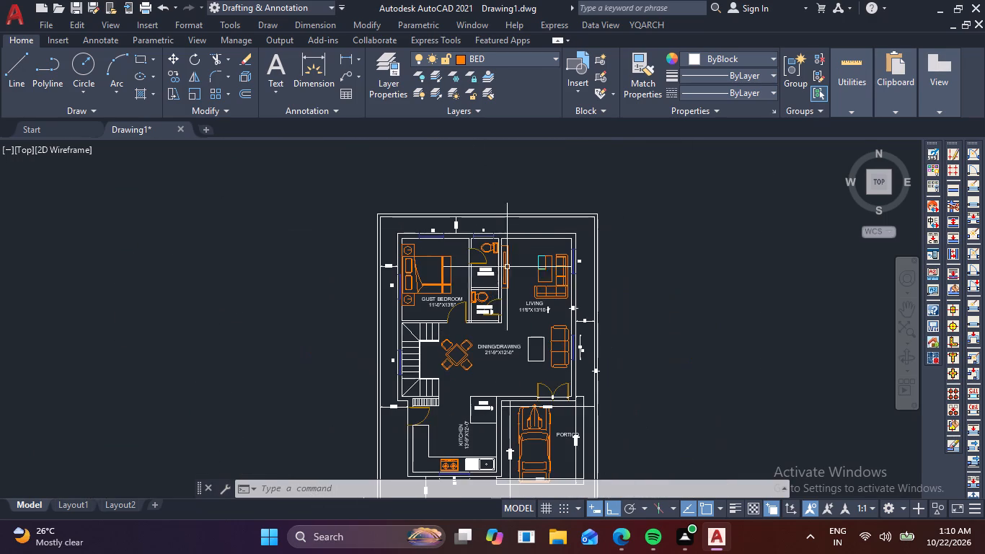
middle_click_drag(515, 320, 496, 232)
scroll(503, 351, "up", 1)
middle_click_drag(503, 352, 489, 259)
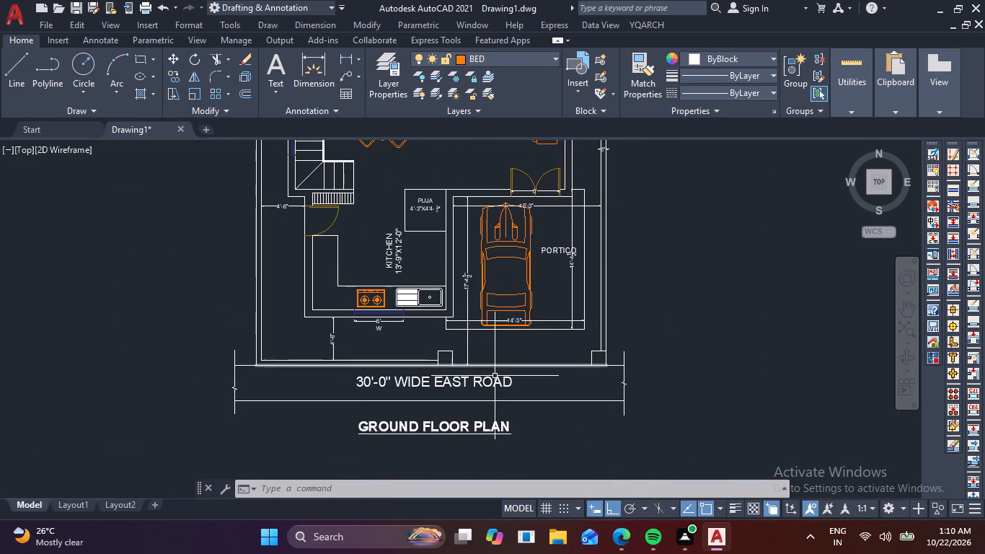
middle_click_drag(492, 376, 487, 297)
scroll(469, 340, "up", 1)
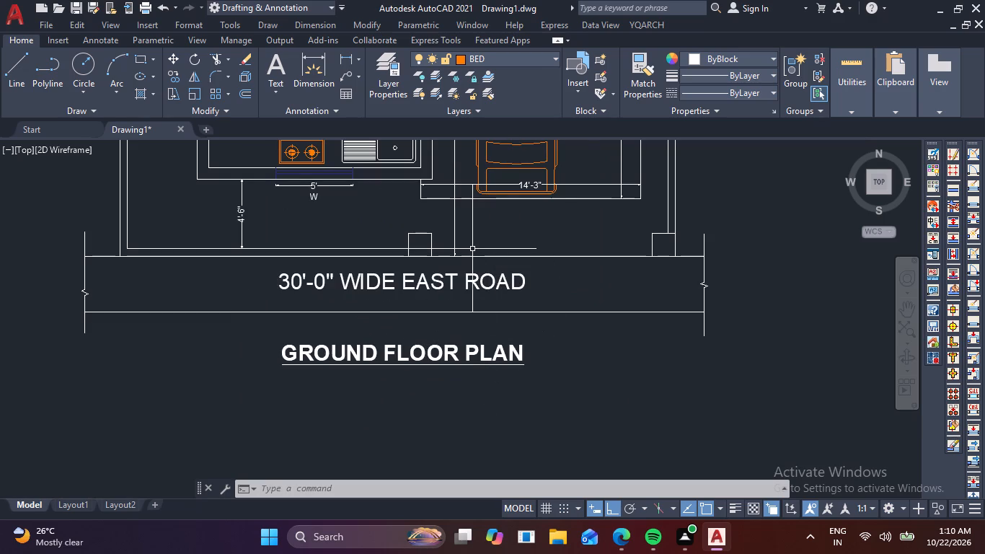
middle_click(472, 246)
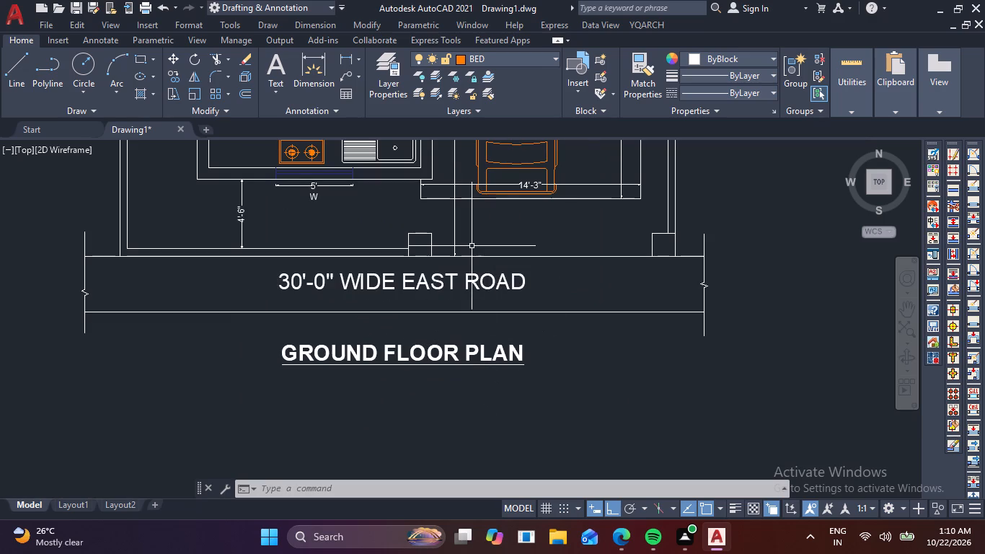
middle_click(472, 246)
middle_click_drag(437, 216, 412, 361)
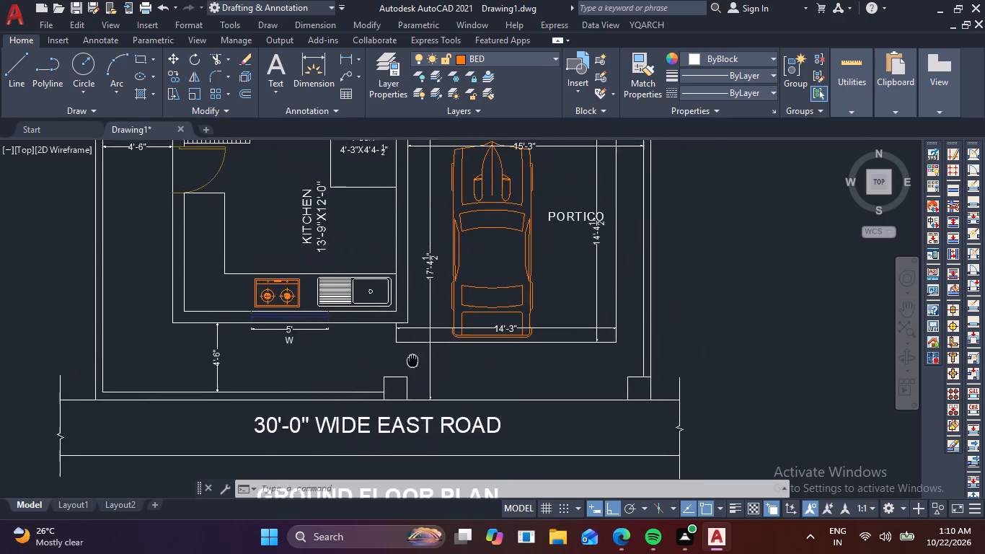
middle_click_drag(412, 361, 412, 361)
scroll(412, 361, "up", 1)
middle_click_drag(377, 340, 382, 420)
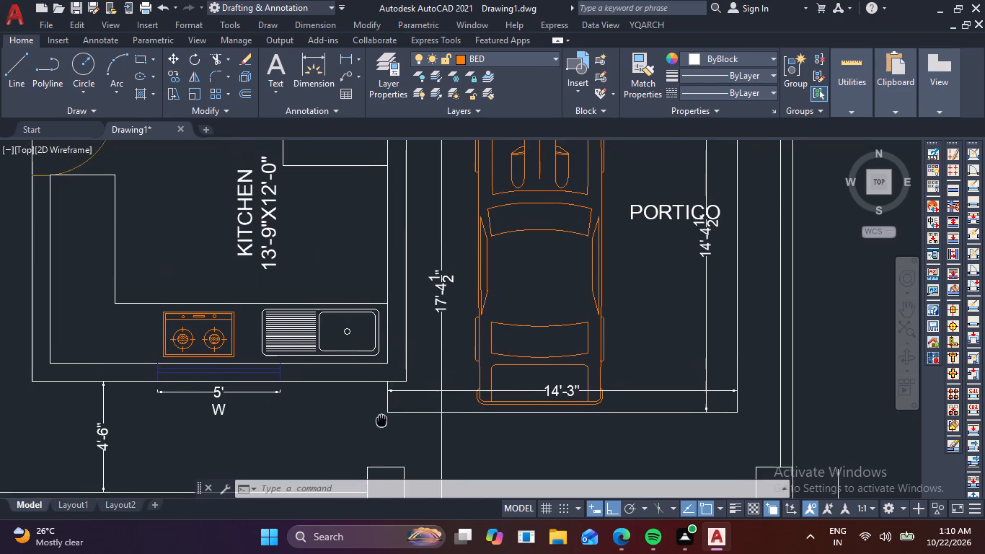
middle_click_drag(382, 420, 384, 423)
scroll(335, 283, "down", 1)
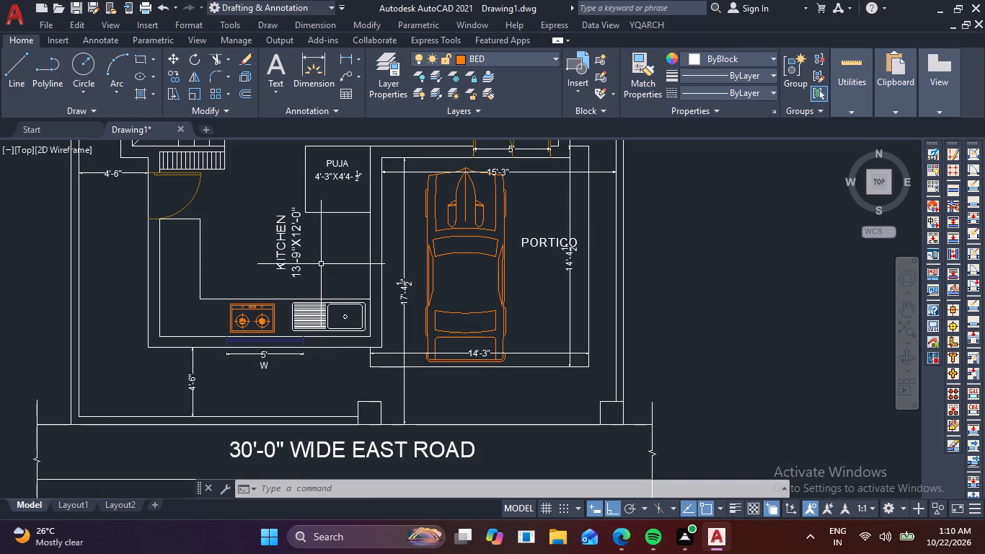
Save the drawing in Documents as 9000.
key("ctrl+s")
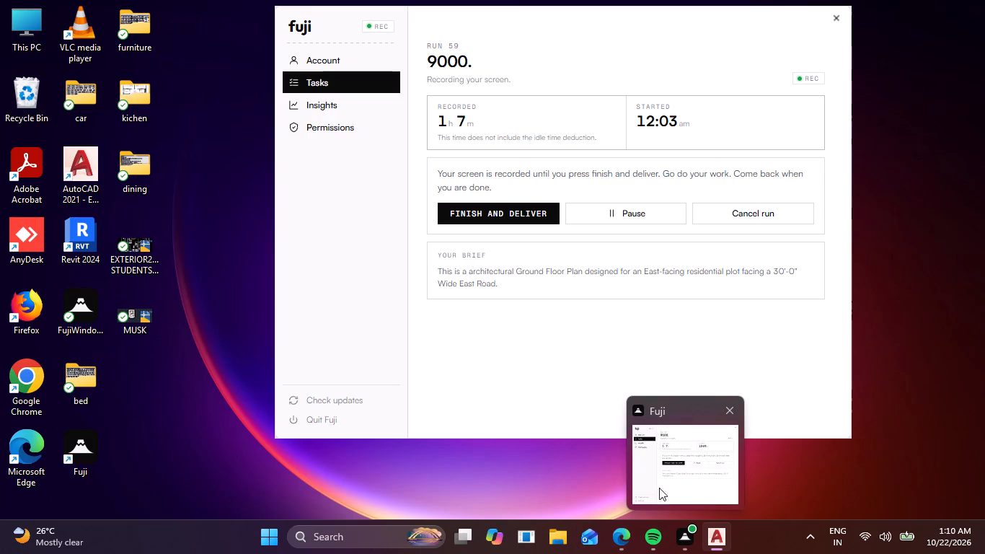
key("BackSpace")
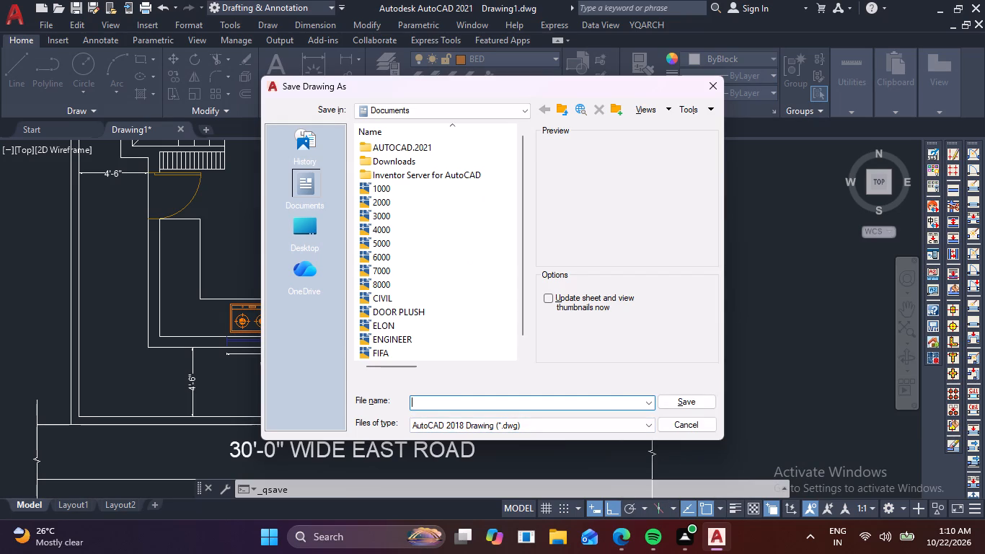
type("9000")
left_click(676, 406)
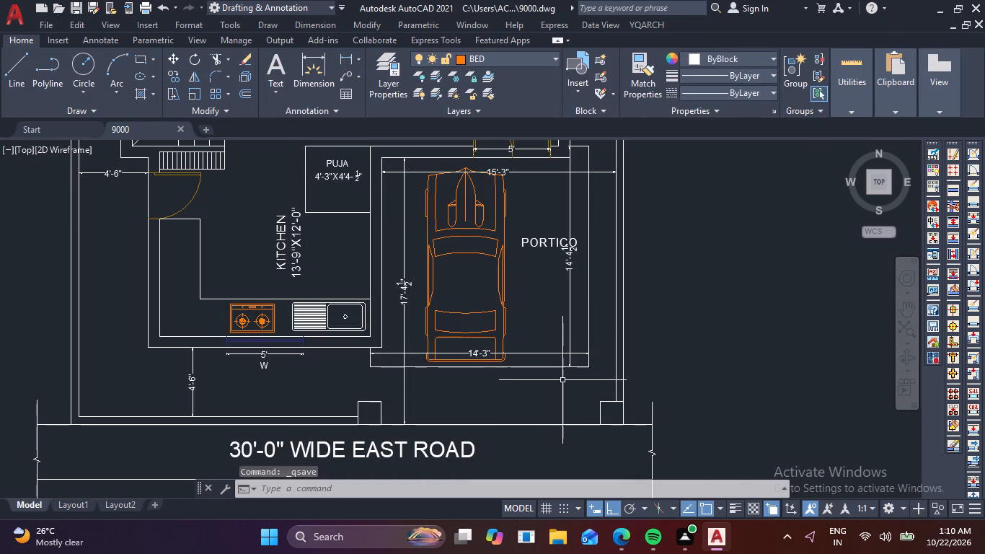
Start a plot of the model and load the previous plot's page setup.
key("ctrl+p")
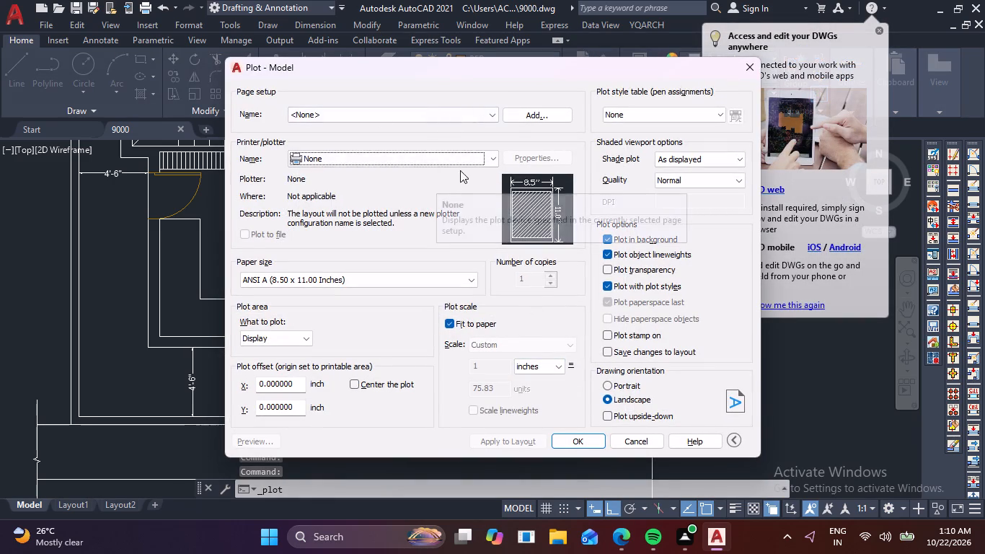
left_click(497, 117)
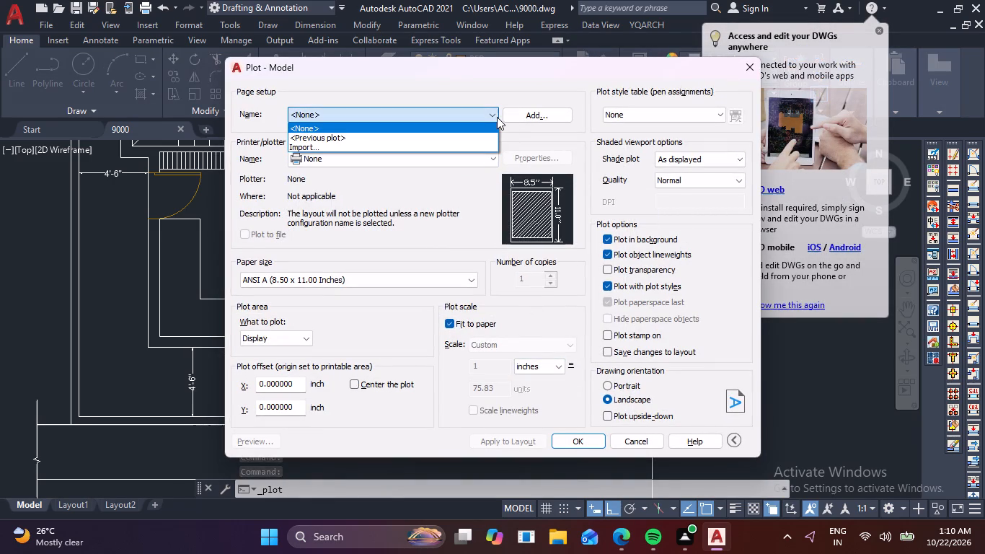
left_click(466, 134)
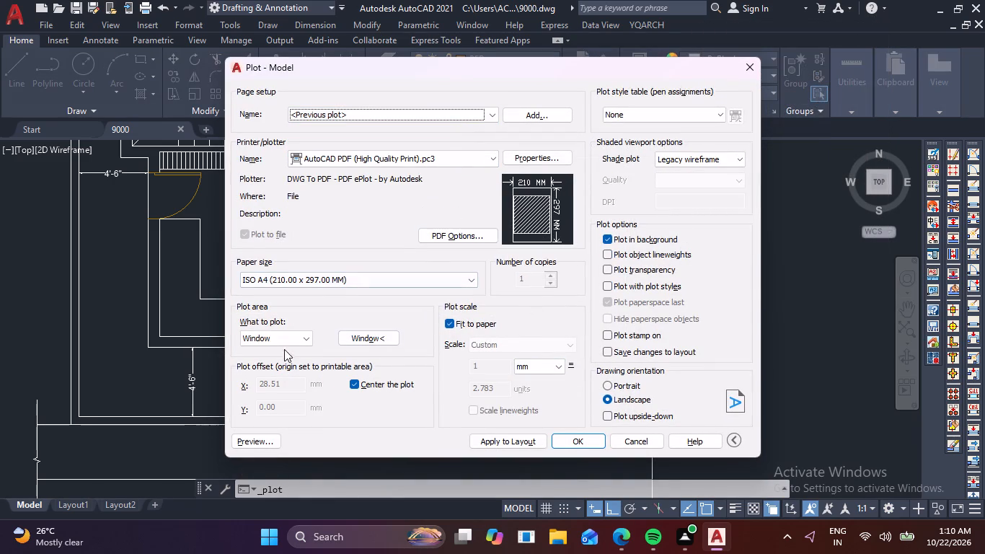
Set the plot window around the whole plan, including the road and title, and apply the plot settings to the layout.
left_click(379, 341)
scroll(257, 309, "down", 2)
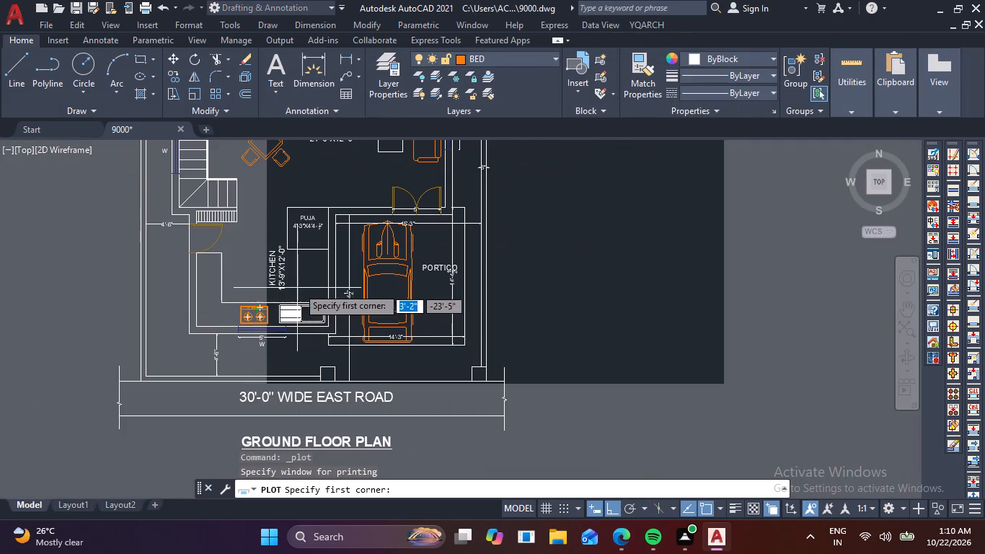
scroll(303, 291, "down", 1)
middle_click_drag(322, 317, 380, 403)
scroll(340, 327, "down", 1)
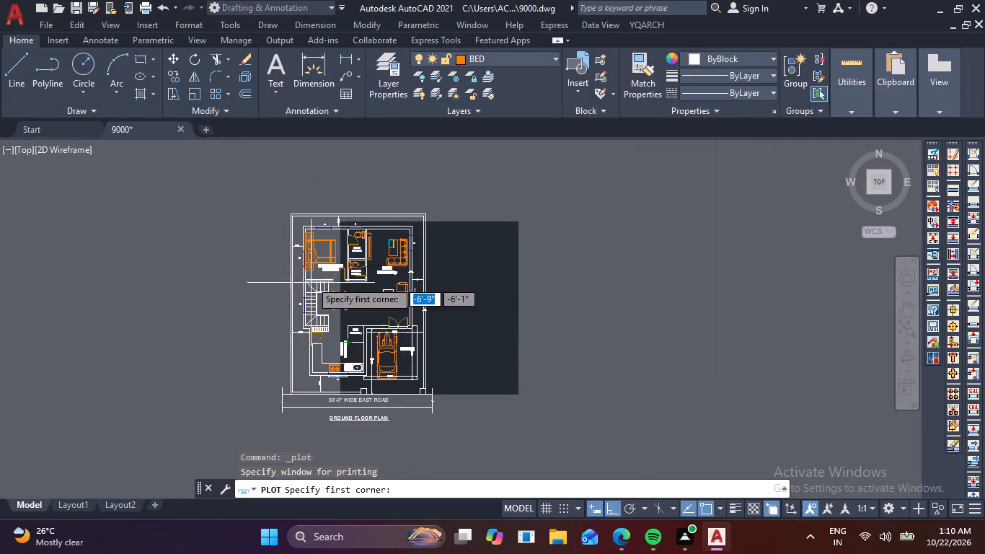
left_click(275, 203)
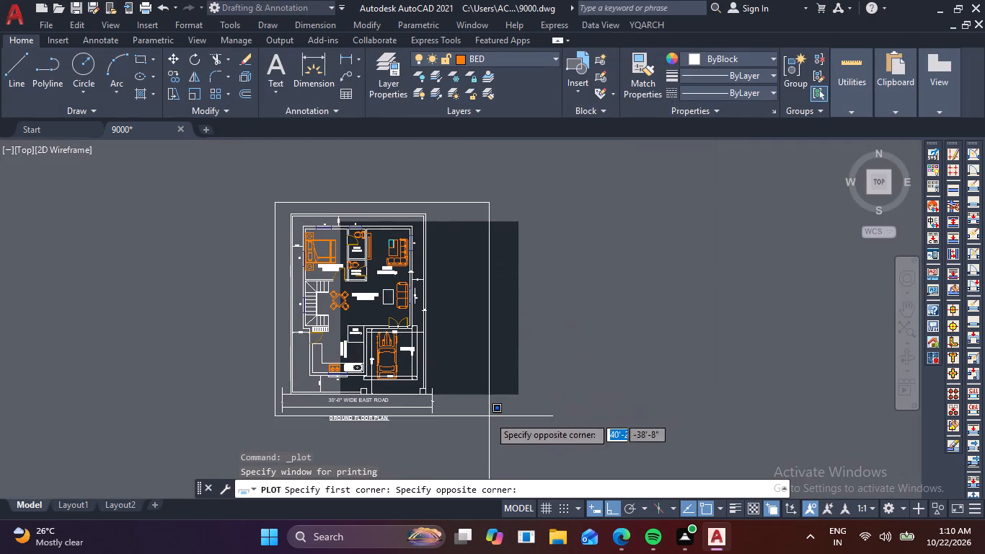
left_click(443, 431)
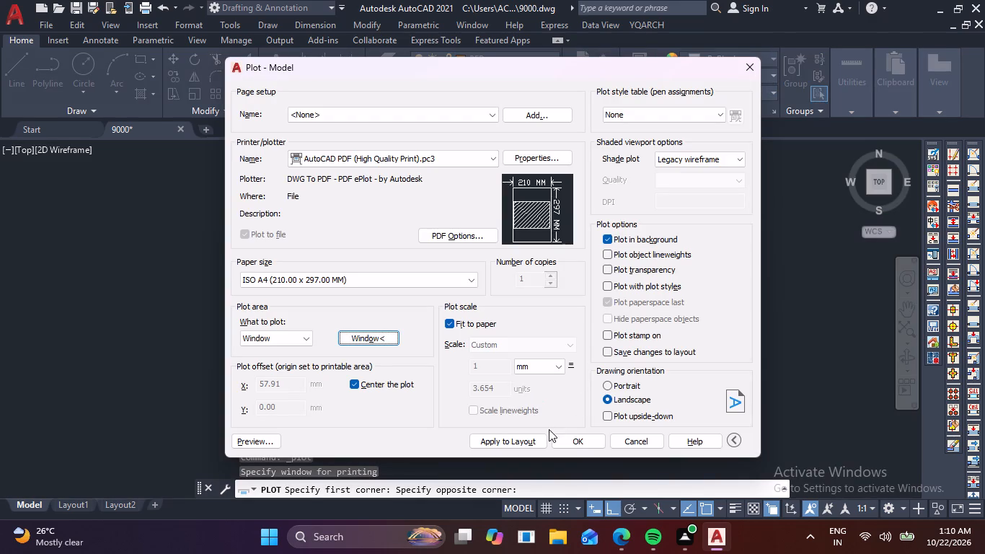
left_click(526, 442)
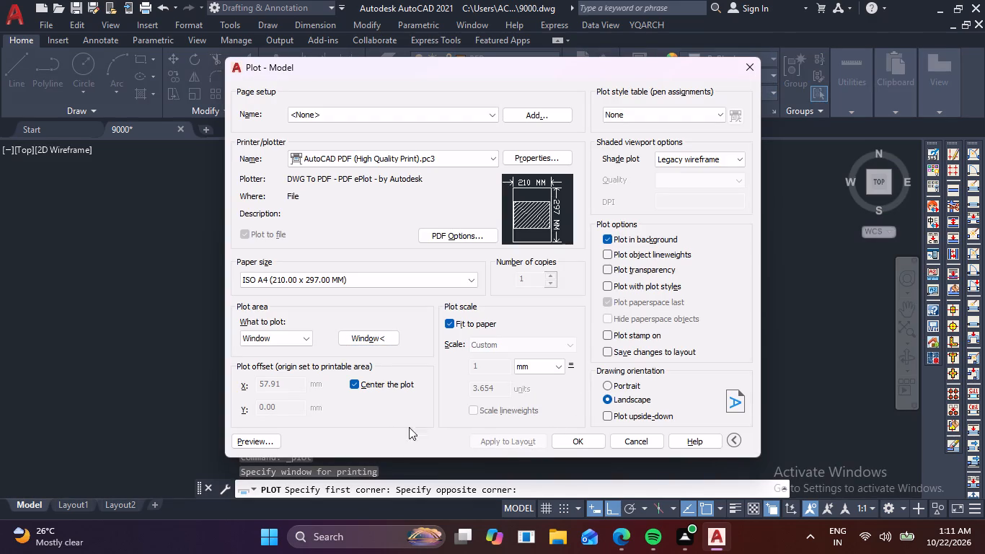
Preview the plot and output it as 9000-Model.pdf in the Documents folder.
left_click(262, 442)
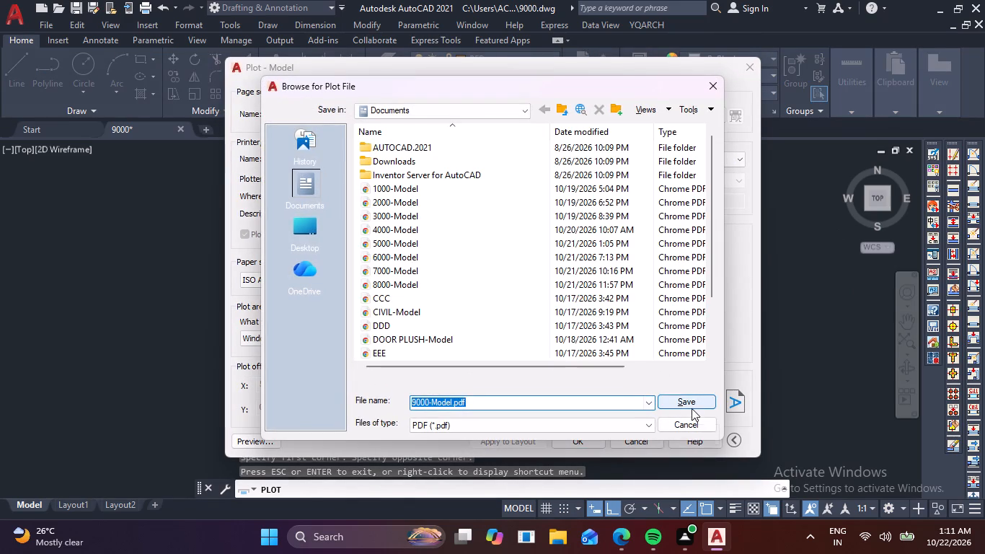
left_click(690, 405)
left_click(586, 285)
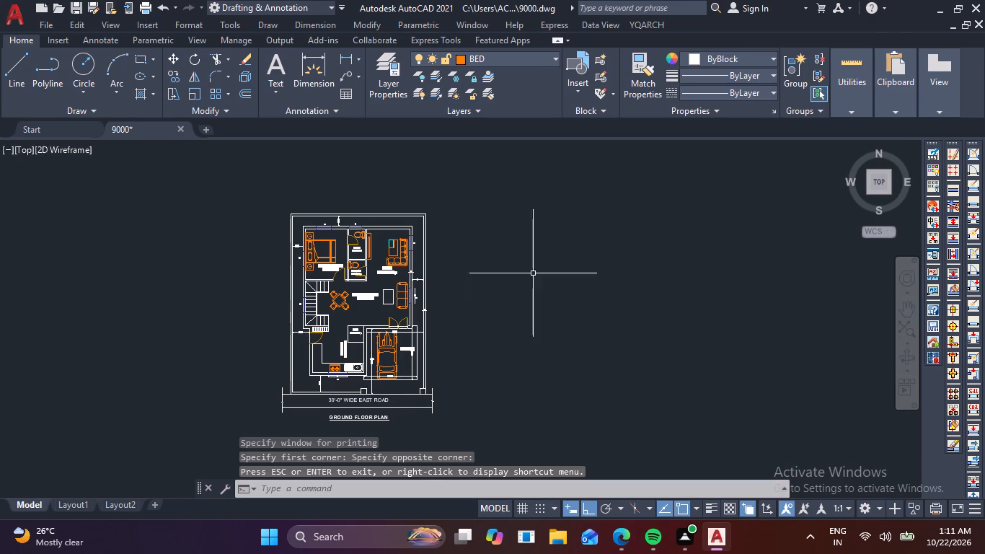
Query the drawing's log file name with the LOGFILENAME variable.
scroll(454, 289, "up", 1)
type("LOG")
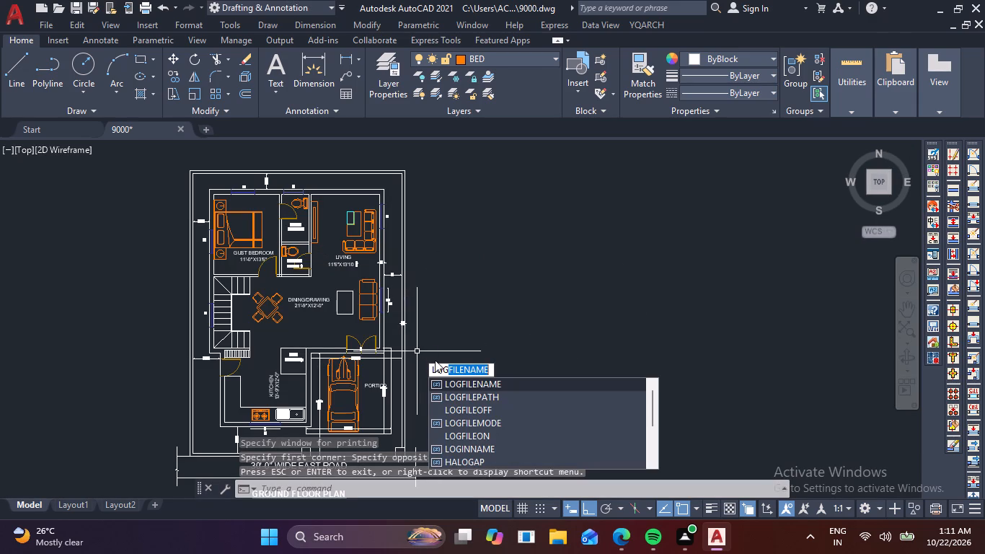
left_click(494, 382)
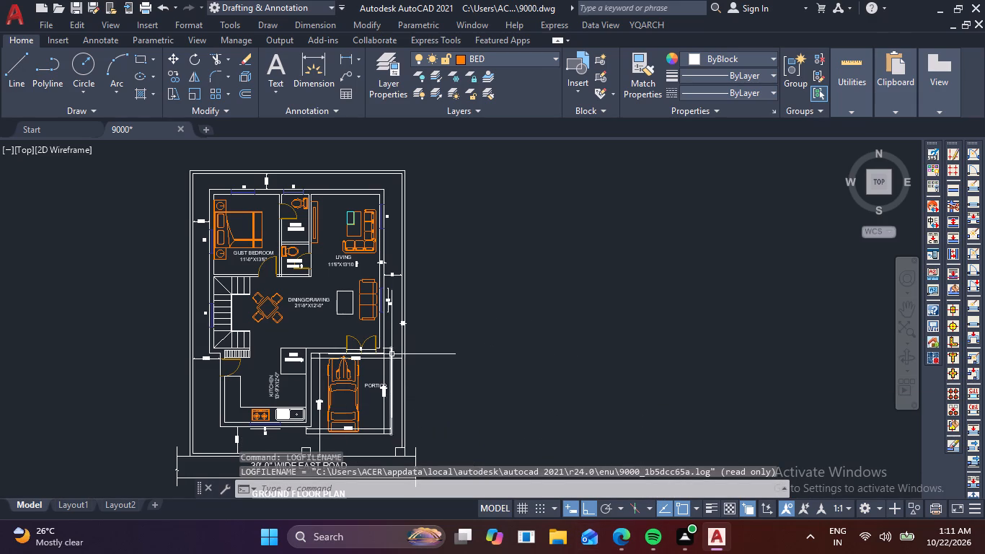
Examine the floor plan from the road and portico up to the toilet, guest bedroom and rear setback dimensions.
middle_click_drag(440, 374, 522, 292)
middle_click_drag(485, 313, 456, 336)
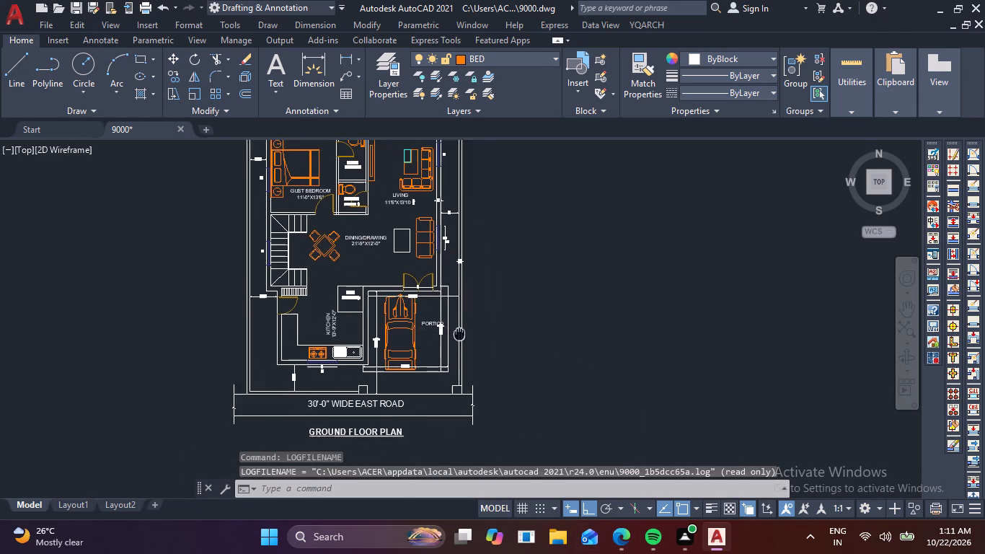
middle_click_drag(456, 336, 424, 368)
scroll(330, 198, "up", 1)
middle_click_drag(349, 209, 389, 347)
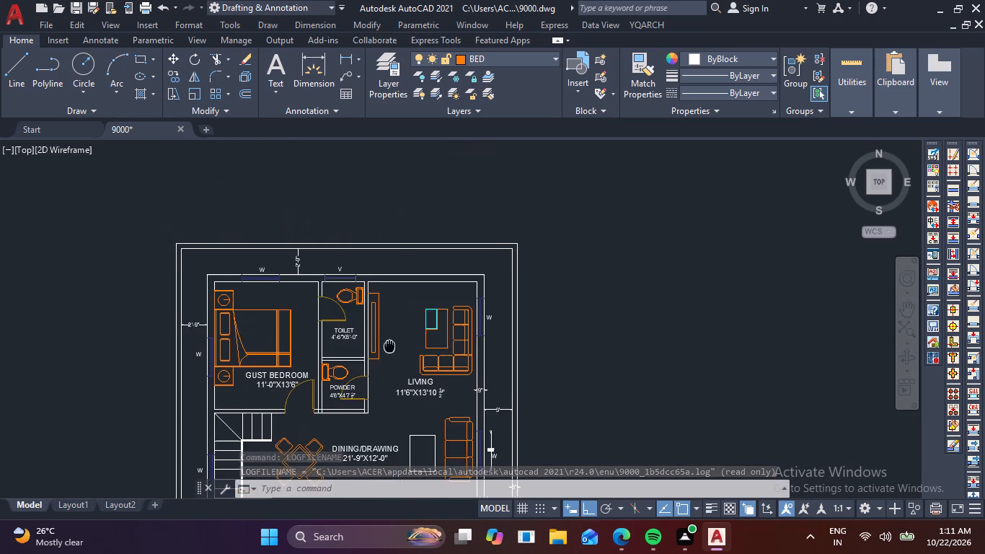
middle_click_drag(389, 347, 390, 348)
scroll(299, 254, "up", 2)
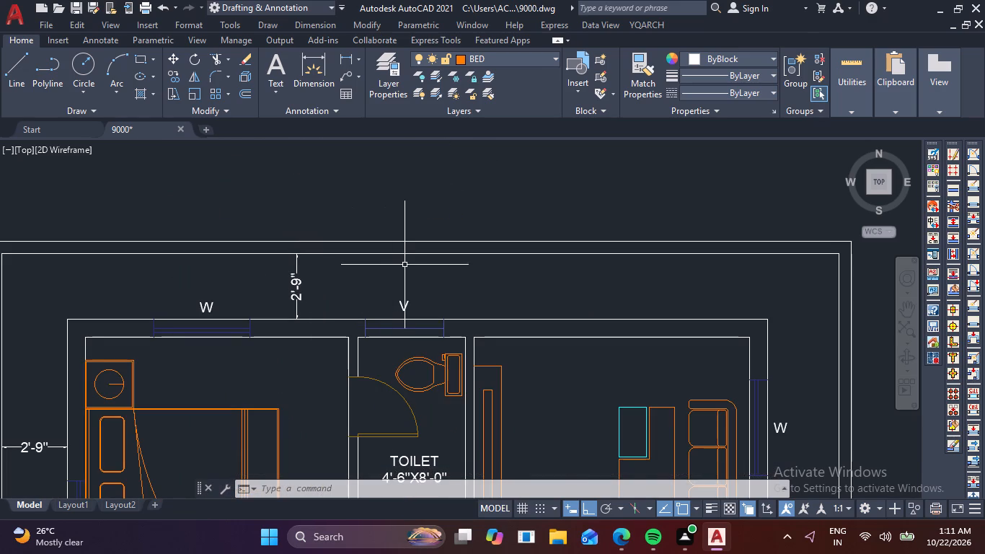
scroll(405, 264, "down", 2)
scroll(441, 337, "down", 1)
middle_click_drag(441, 337, 469, 225)
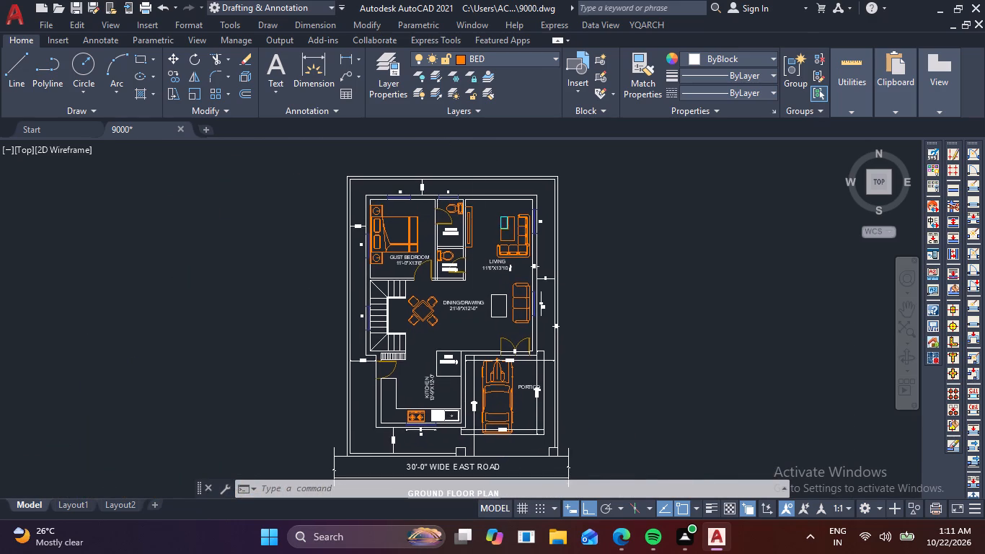
Draw a rectangular border around the whole plan, enclosing the plot, the east road and the GROUND FLOOR PLAN title.
scroll(467, 303, "down", 1)
type("REC")
key("space")
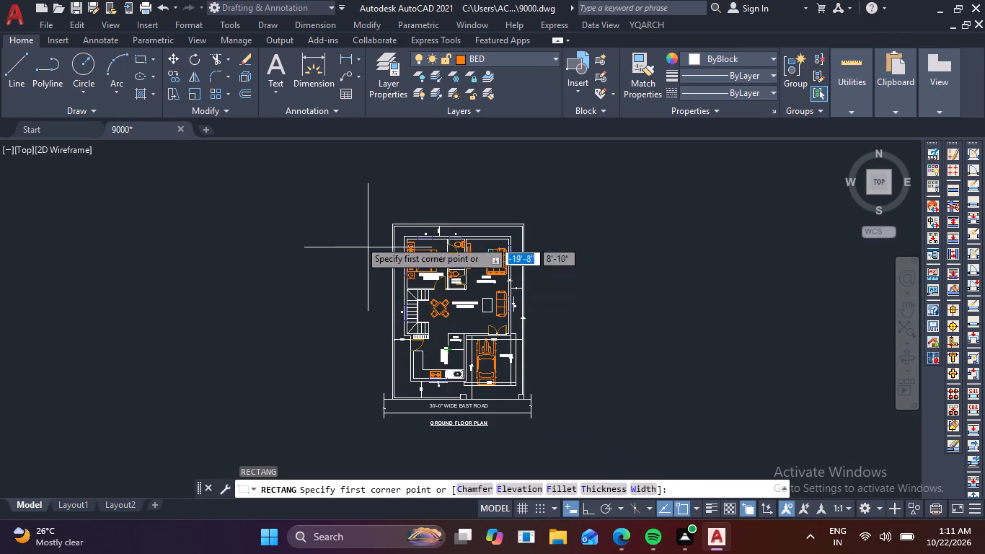
left_click(369, 203)
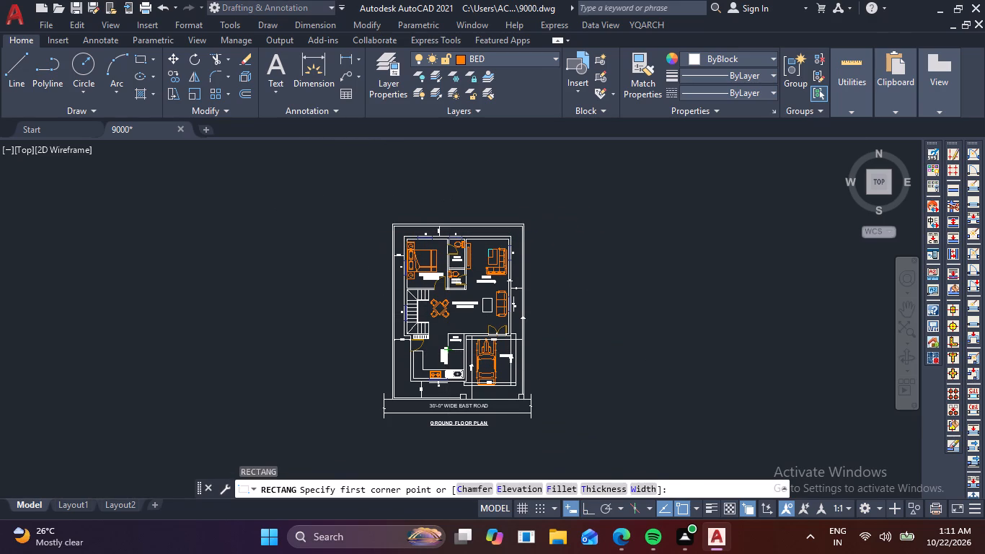
left_click(546, 436)
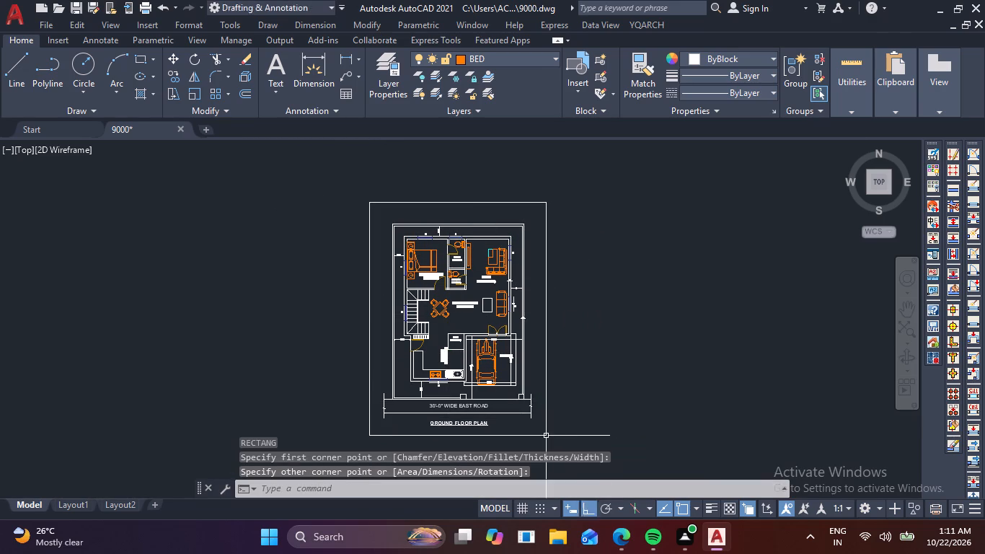
Save the drawing with its new border under the existing file name.
middle_click_drag(612, 442, 588, 391)
scroll(612, 442, "down", 1)
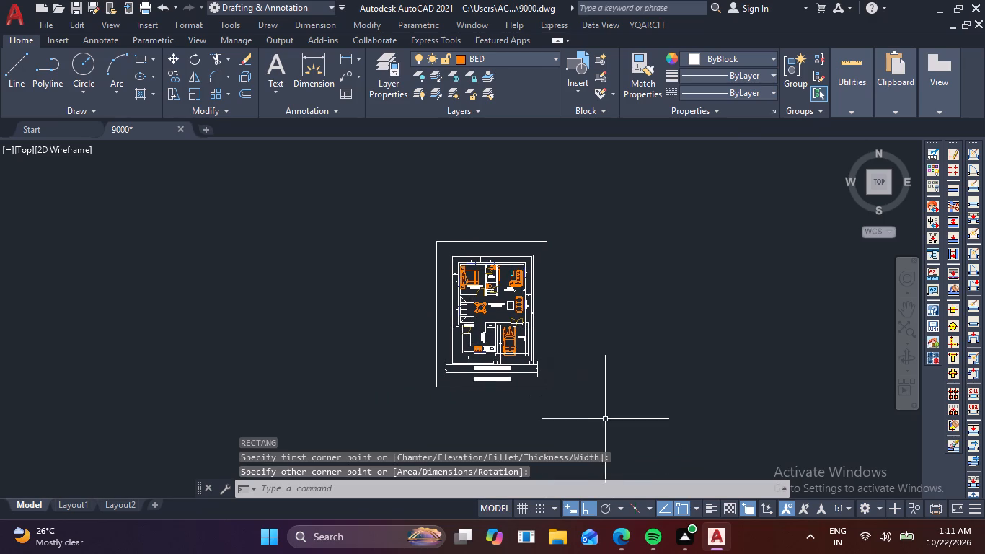
key("ctrl+s")
middle_click_drag(567, 419, 555, 395)
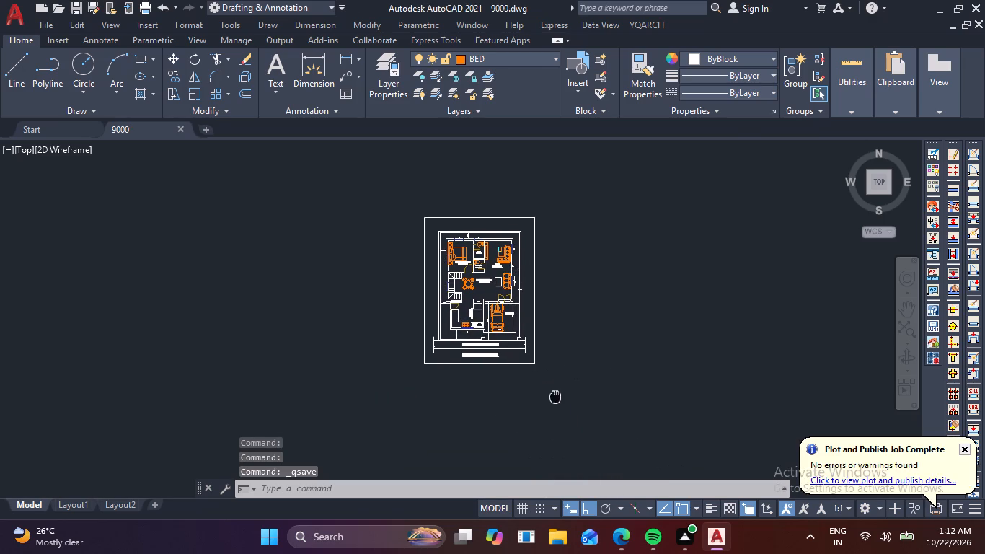
middle_click_drag(555, 395, 554, 384)
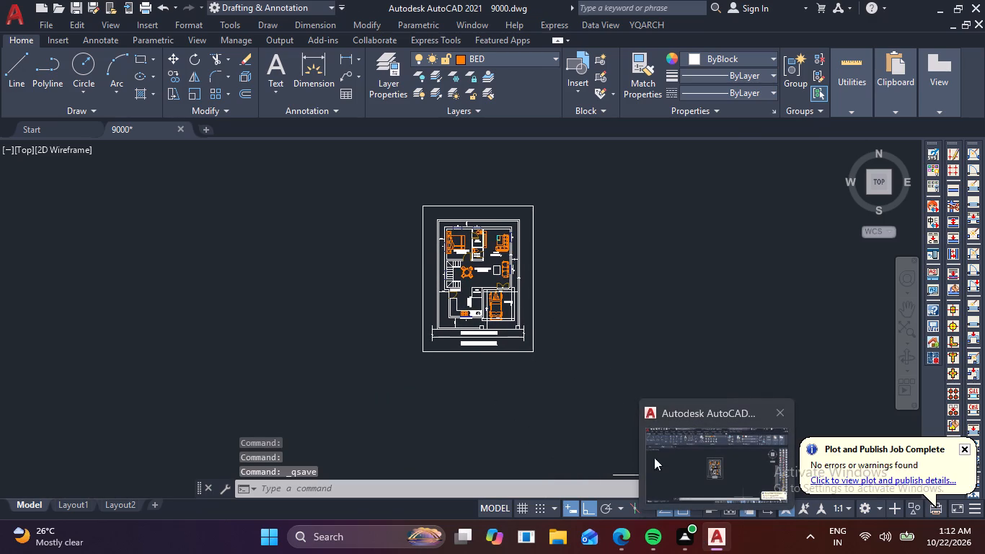